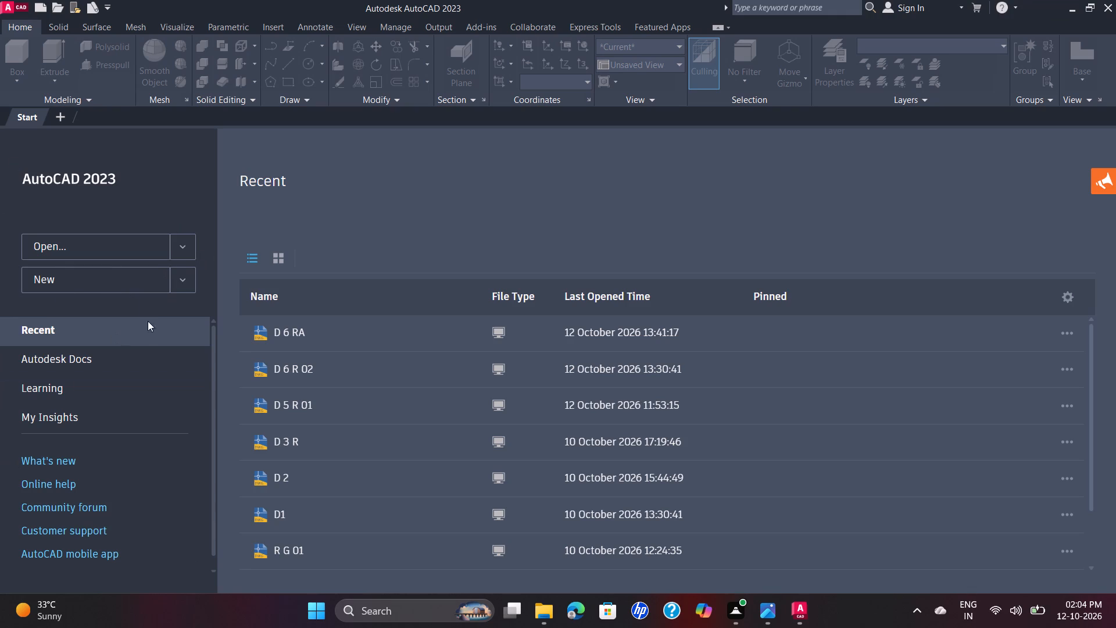
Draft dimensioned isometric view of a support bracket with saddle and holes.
Create a new blank drawing.
{"action": "left_click", "coordinate": [107, 275]}
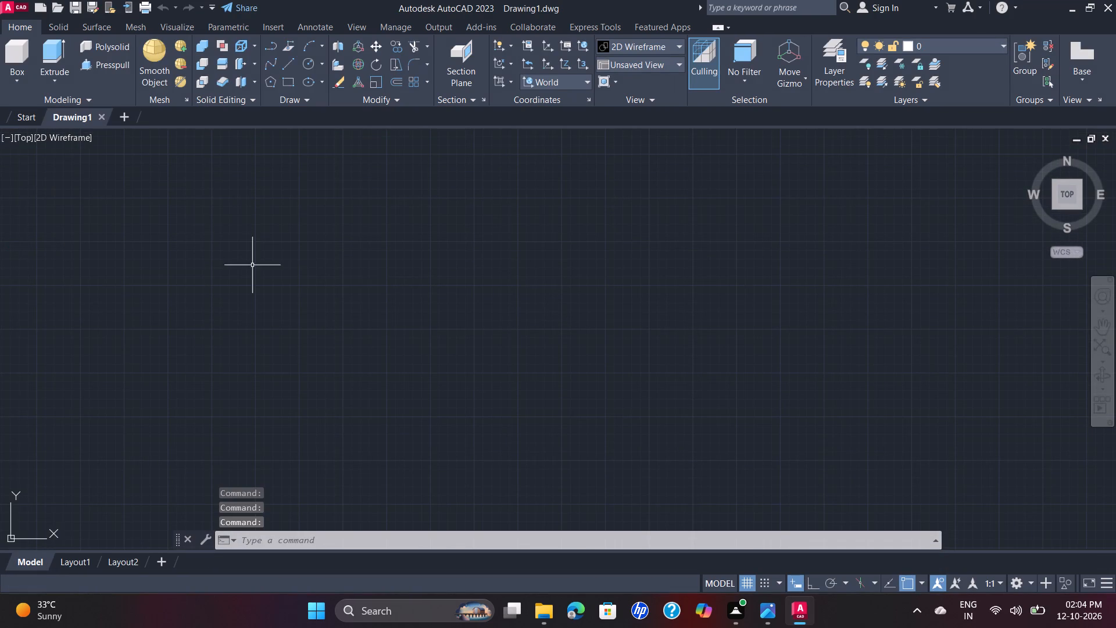
Set the drawing units' length precision to two decimal places (0.00).
{"action": "type", "text": "UN"}
{"action": "key", "text": "Return"}
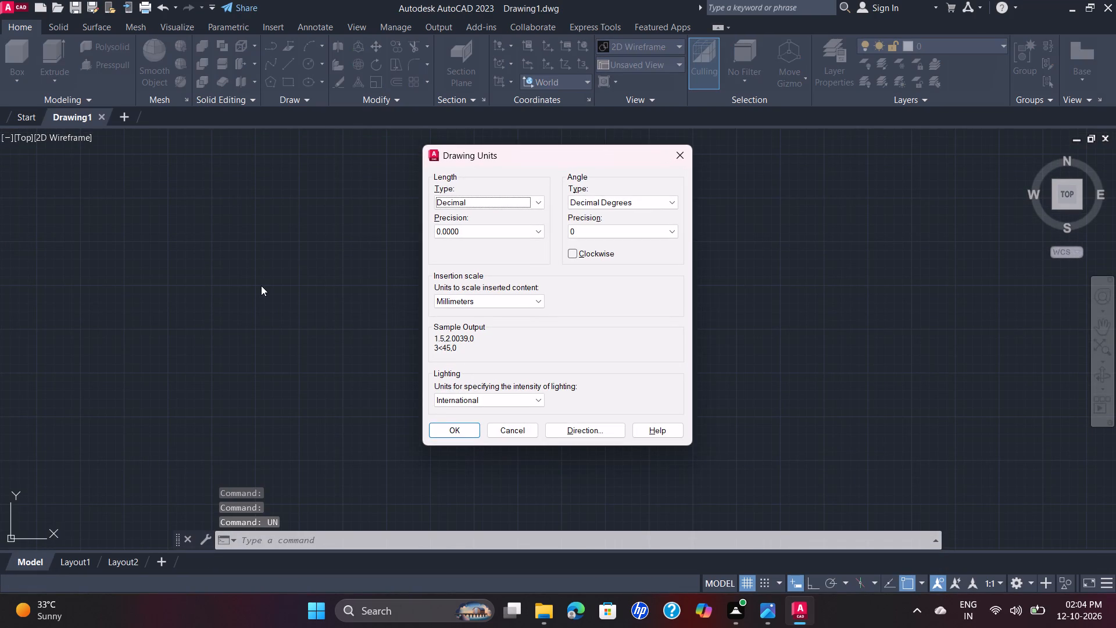
{"action": "left_click", "coordinate": [543, 233]}
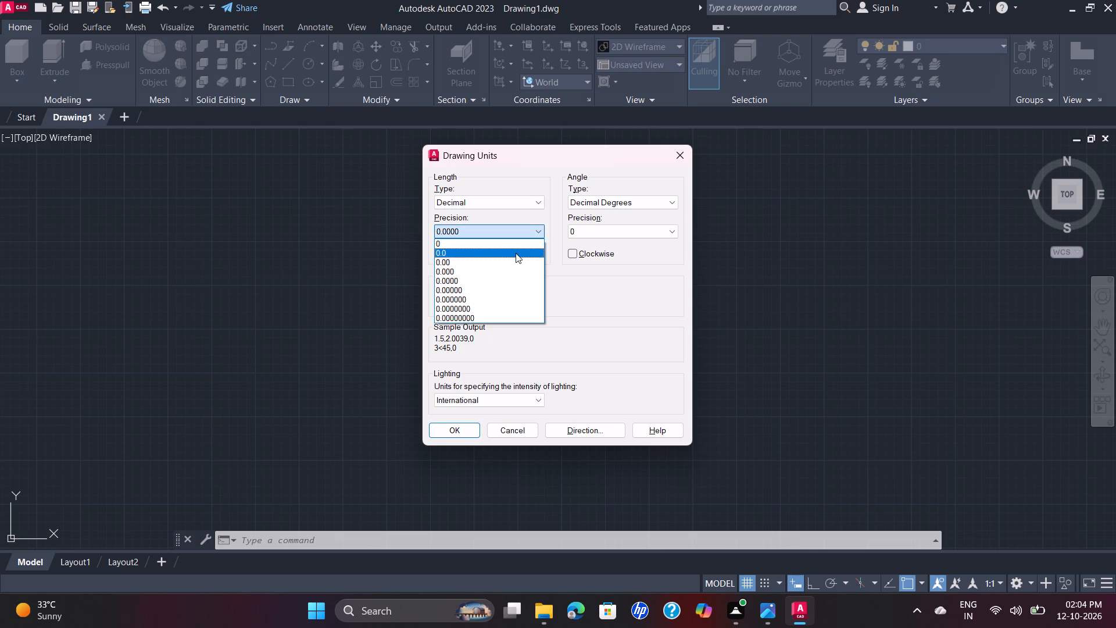
{"action": "left_click", "coordinate": [514, 260]}
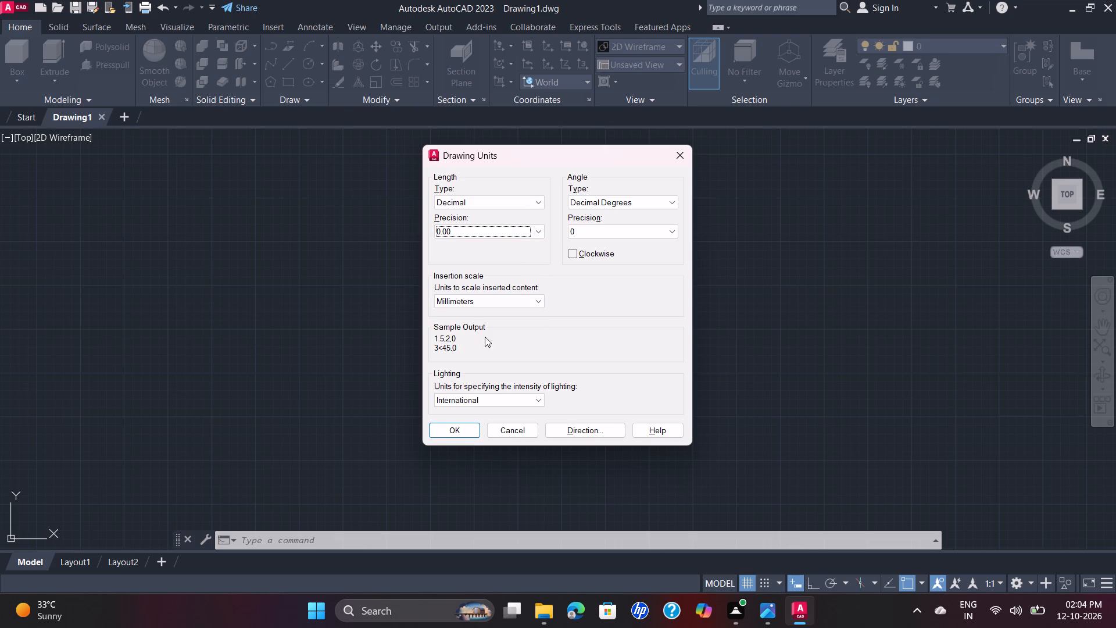
{"action": "left_click", "coordinate": [448, 434]}
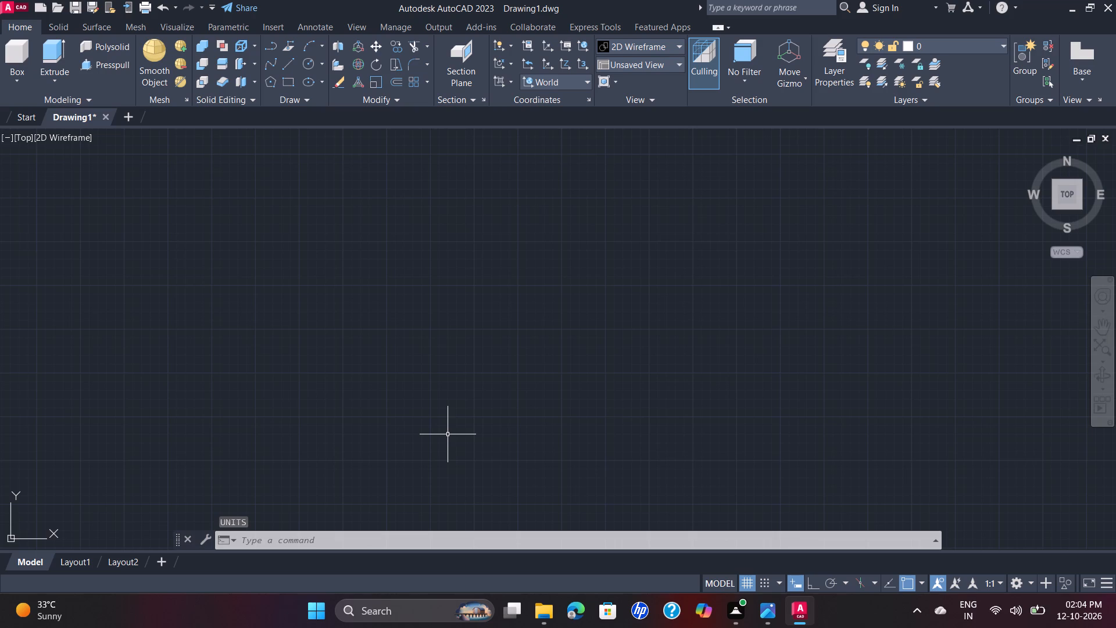
Set the model space limits with the lower left corner at 0,0 and the upper right corner at 200,200.
{"action": "key", "text": "l"}
{"action": "type", "text": "IM"}
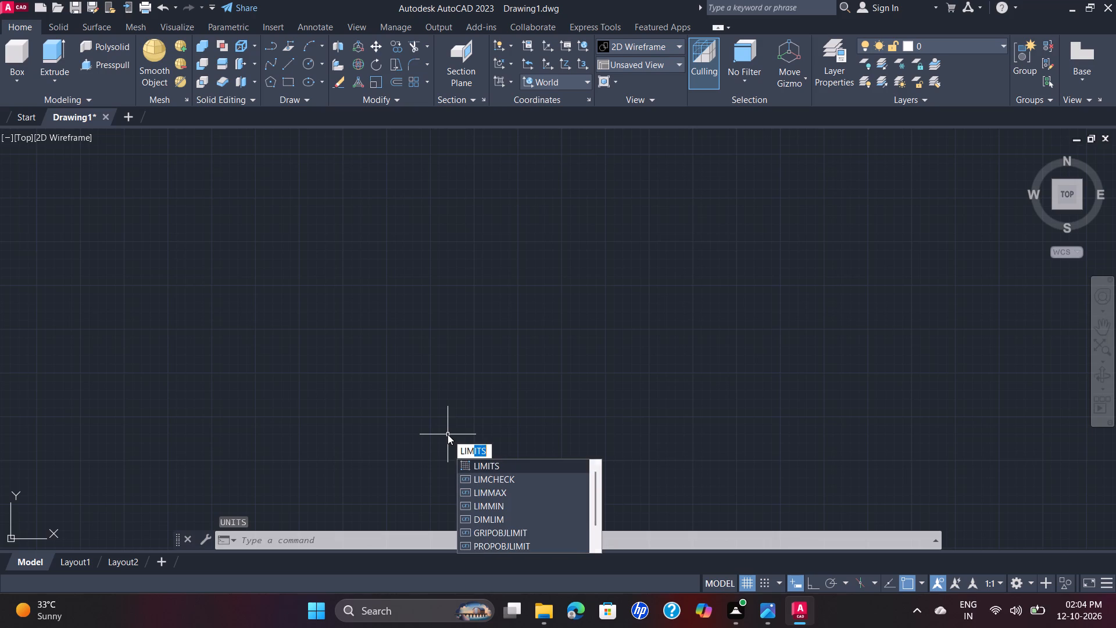
{"action": "key", "text": "Return"}
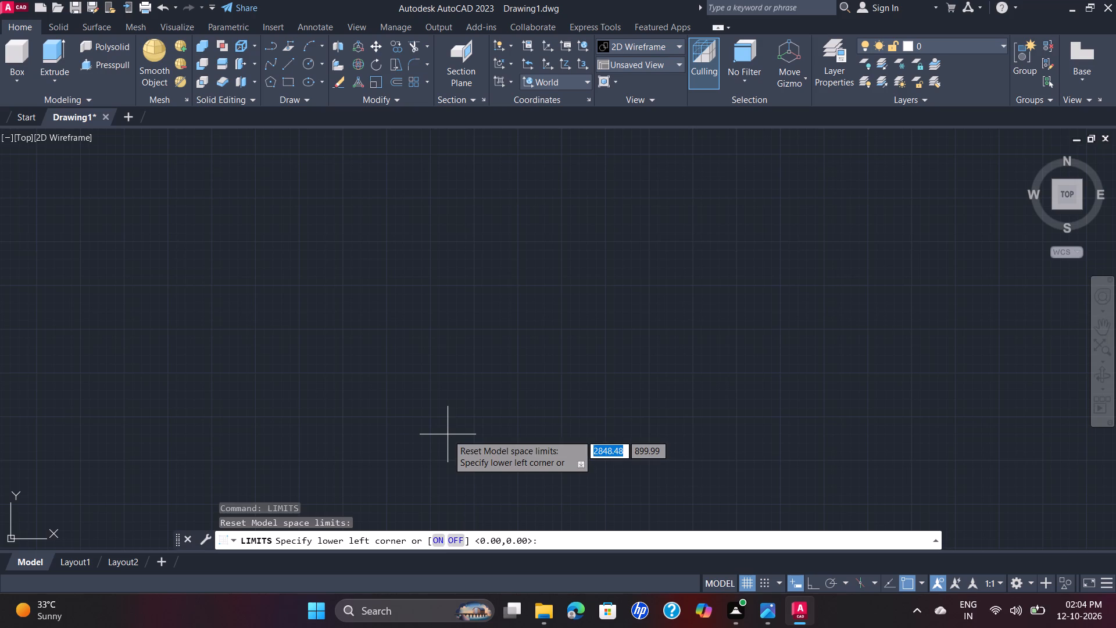
{"action": "key", "text": "0"}
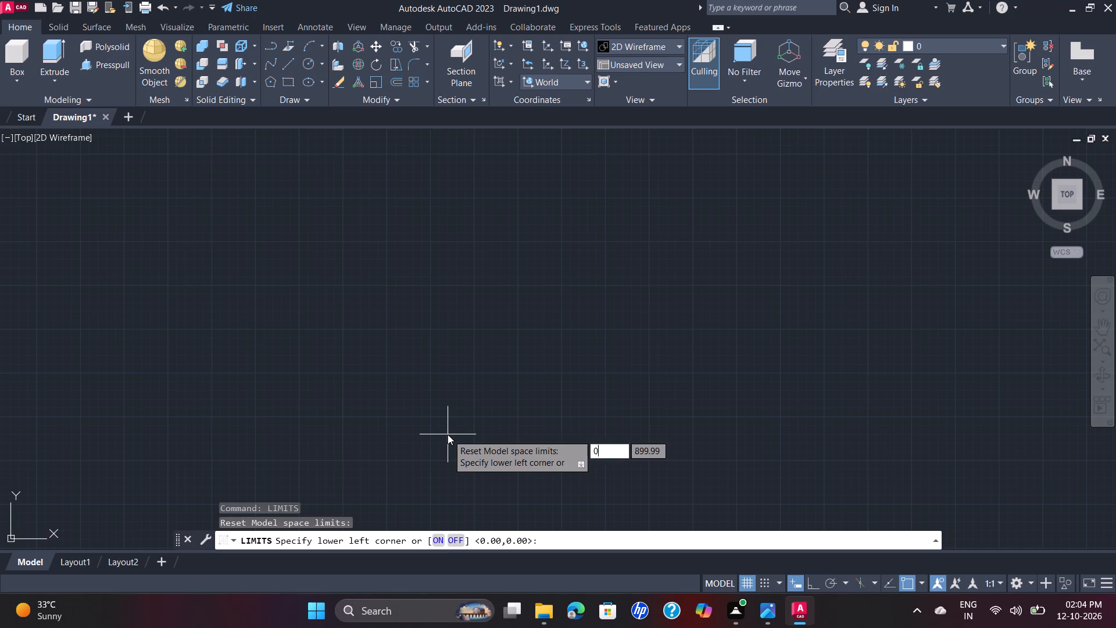
{"action": "type", "text": ",0"}
{"action": "key", "text": "Return"}
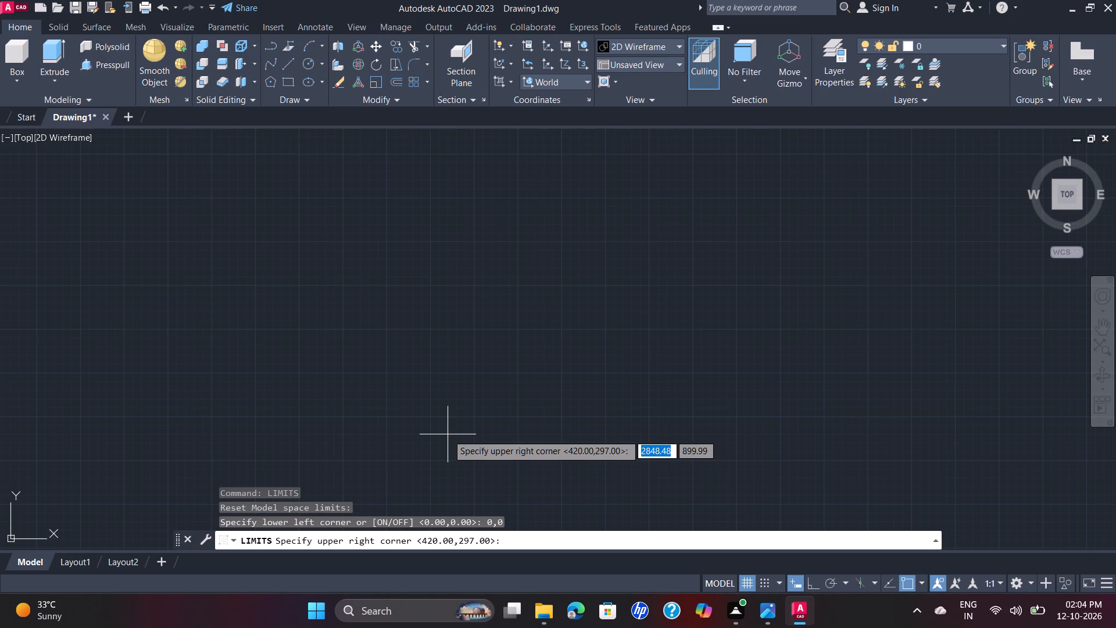
{"action": "type", "text": "200"}
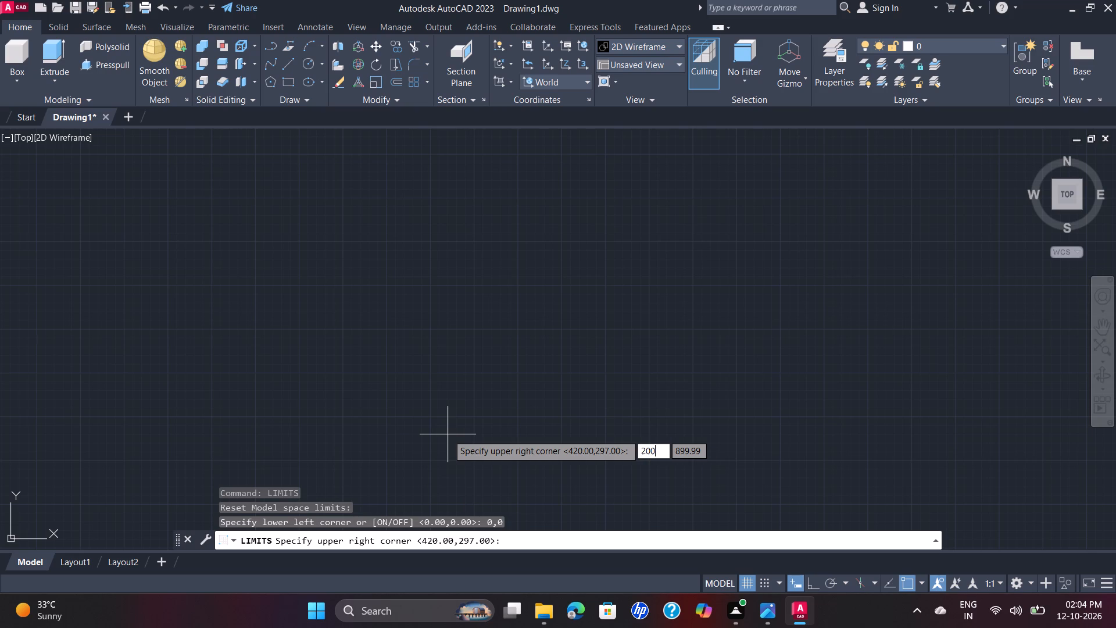
{"action": "key", "text": "comma"}
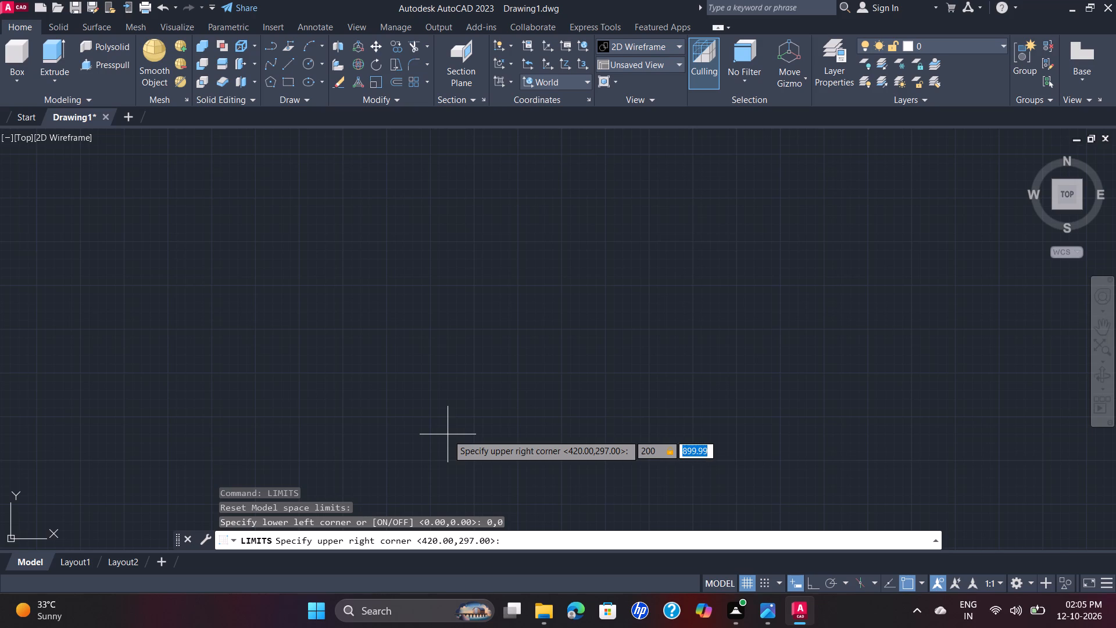
{"action": "type", "text": "200"}
{"action": "key", "text": "Return"}
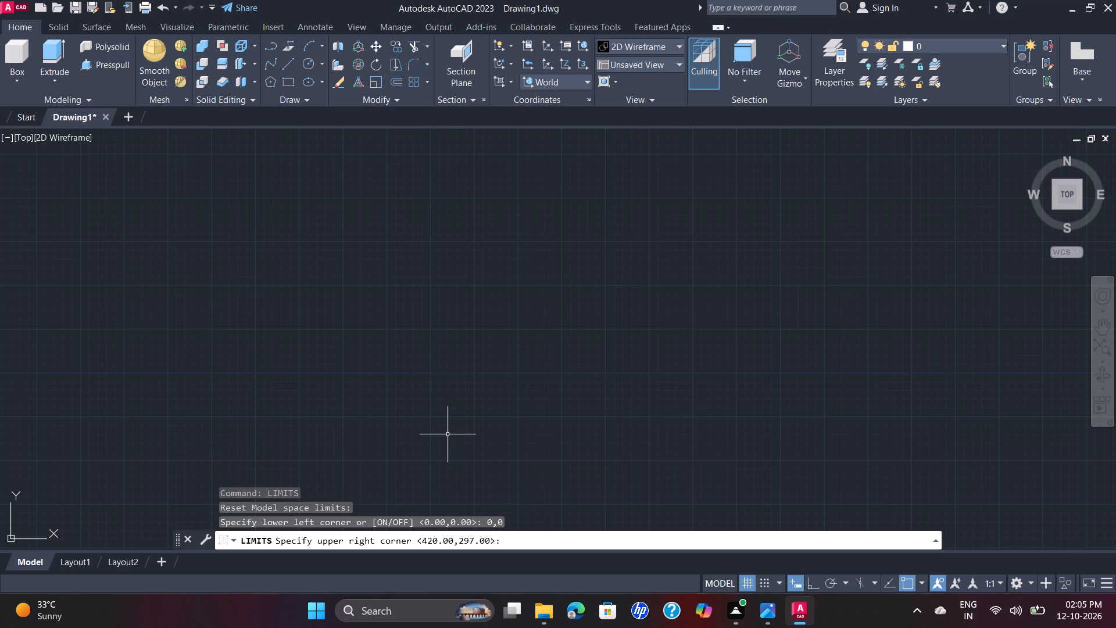
Turn on command log file recording with LOGFILEON.
{"action": "type", "text": "LO"}
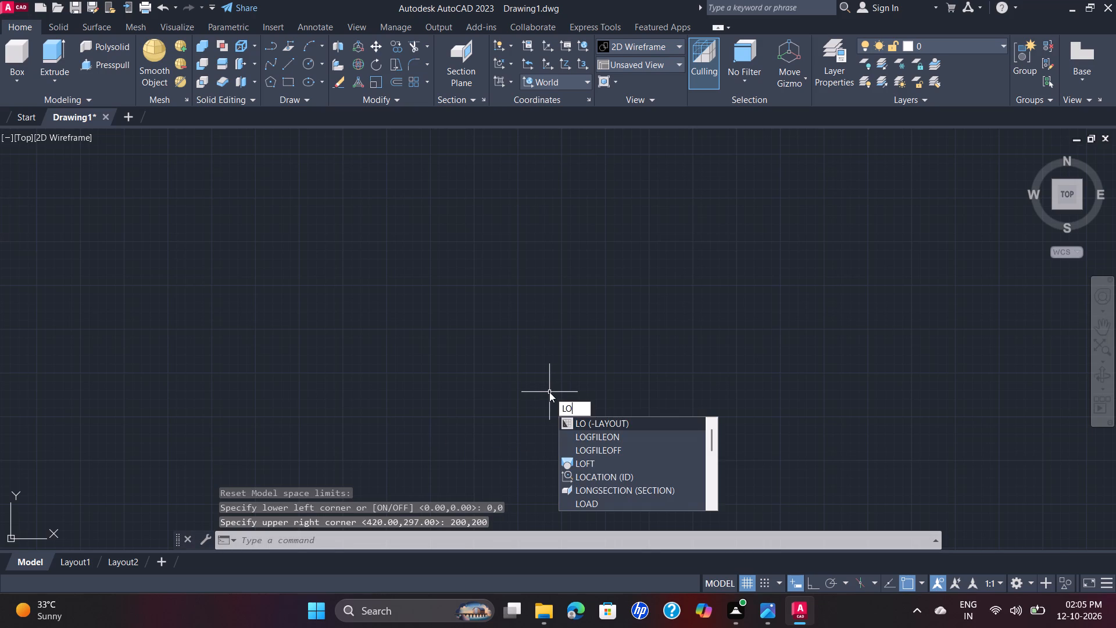
{"action": "left_click", "coordinate": [602, 440]}
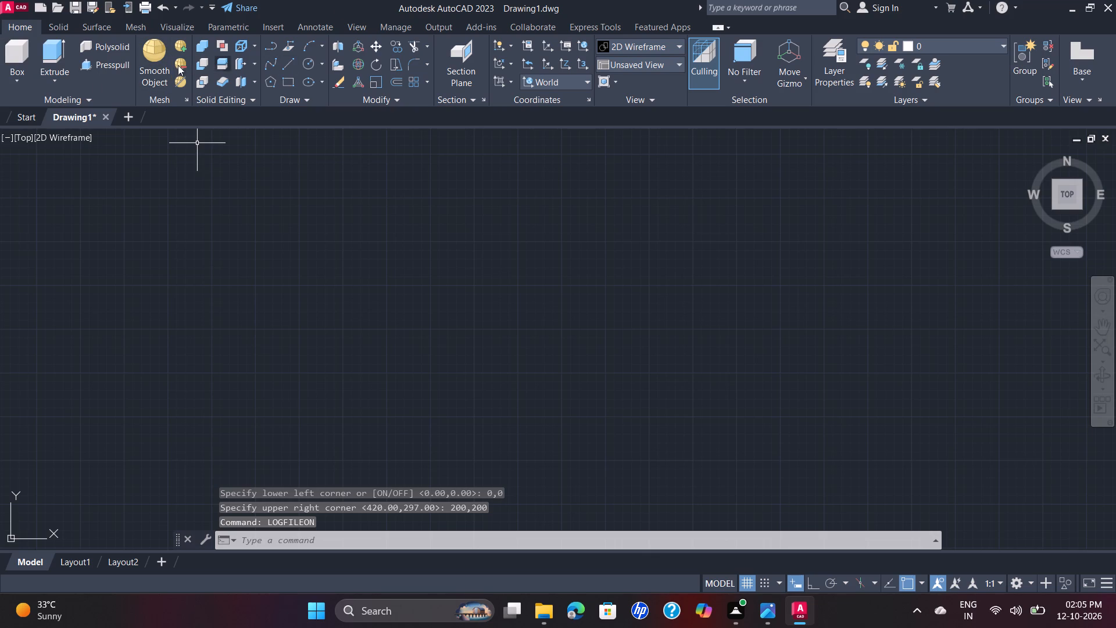
Switch the model view to SE Isometric, keeping the 2D Wireframe visual style.
{"action": "left_click", "coordinate": [55, 143]}
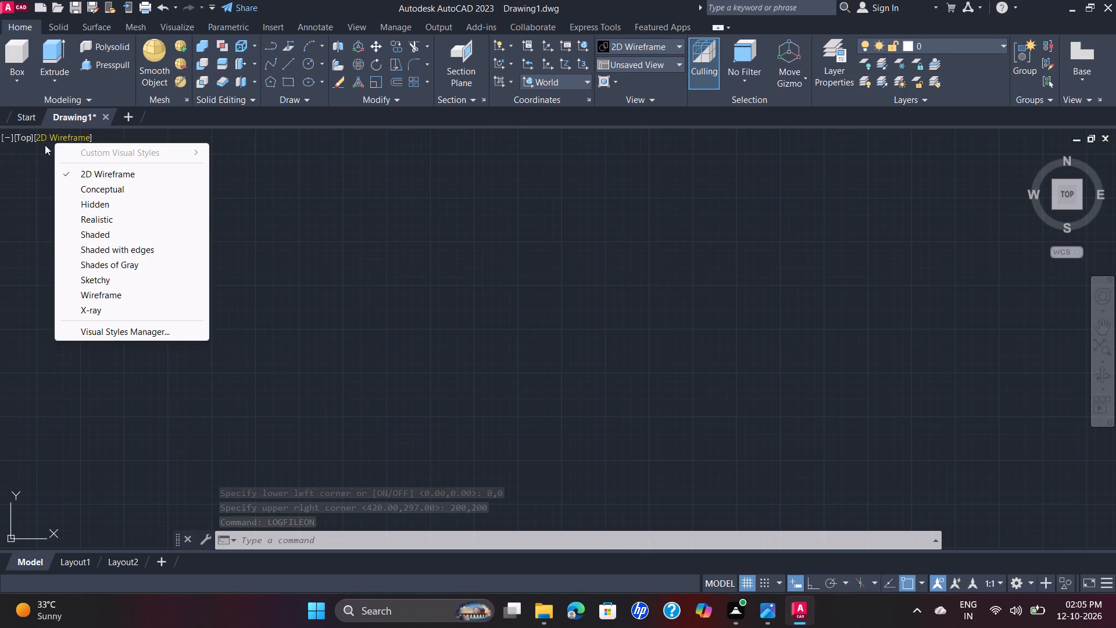
{"action": "left_click", "coordinate": [34, 198]}
{"action": "left_click", "coordinate": [21, 184]}
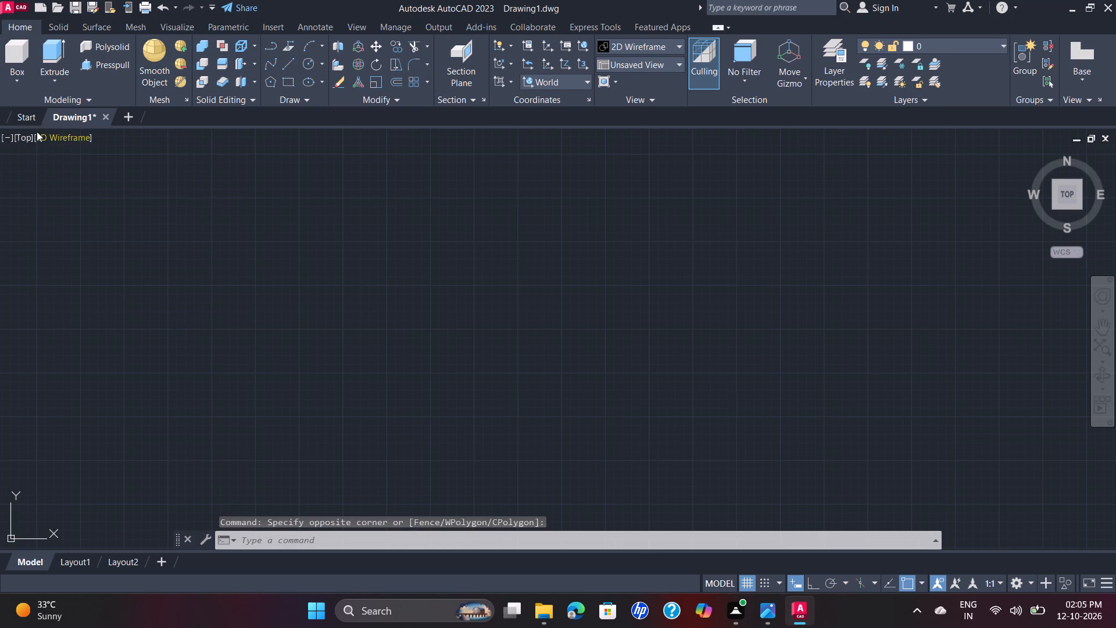
{"action": "left_click", "coordinate": [37, 131]}
{"action": "left_click", "coordinate": [26, 137]}
{"action": "left_click", "coordinate": [61, 283]}
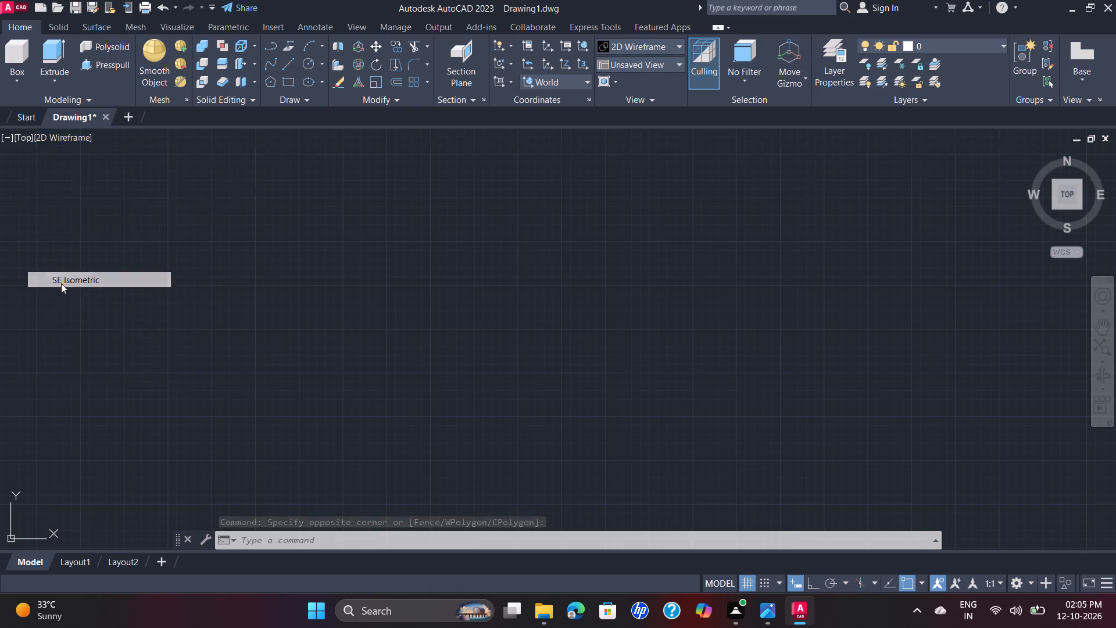
{"action": "middle_click_drag", "start_coordinate": [563, 320], "coordinate": [291, 310]}
{"action": "scroll", "coordinate": [295, 311], "scroll_direction": "up", "scroll_amount": 1}
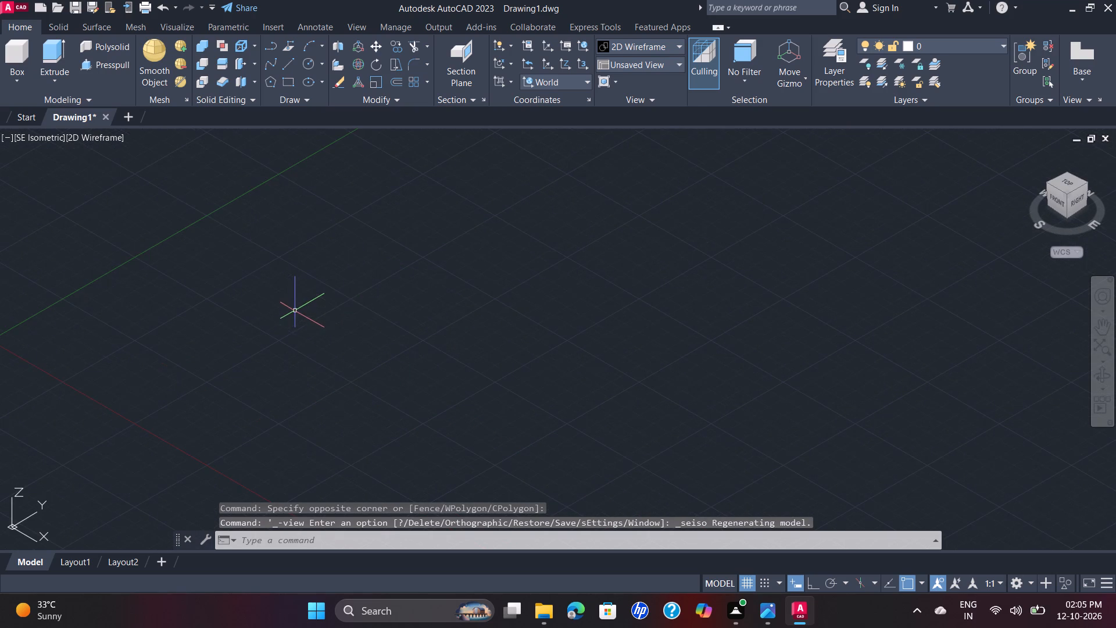
{"action": "scroll", "coordinate": [370, 296], "scroll_direction": "down", "scroll_amount": 2}
{"action": "scroll", "coordinate": [371, 295], "scroll_direction": "up", "scroll_amount": 1}
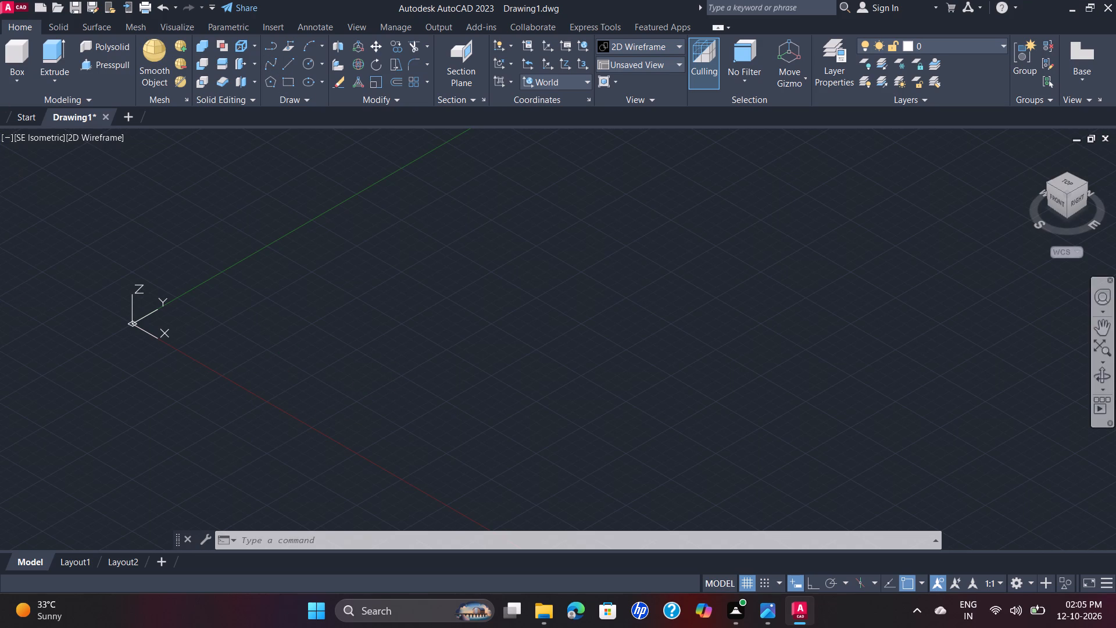
Switch the workspace to Drafting & Annotation.
{"action": "left_click", "coordinate": [1020, 588]}
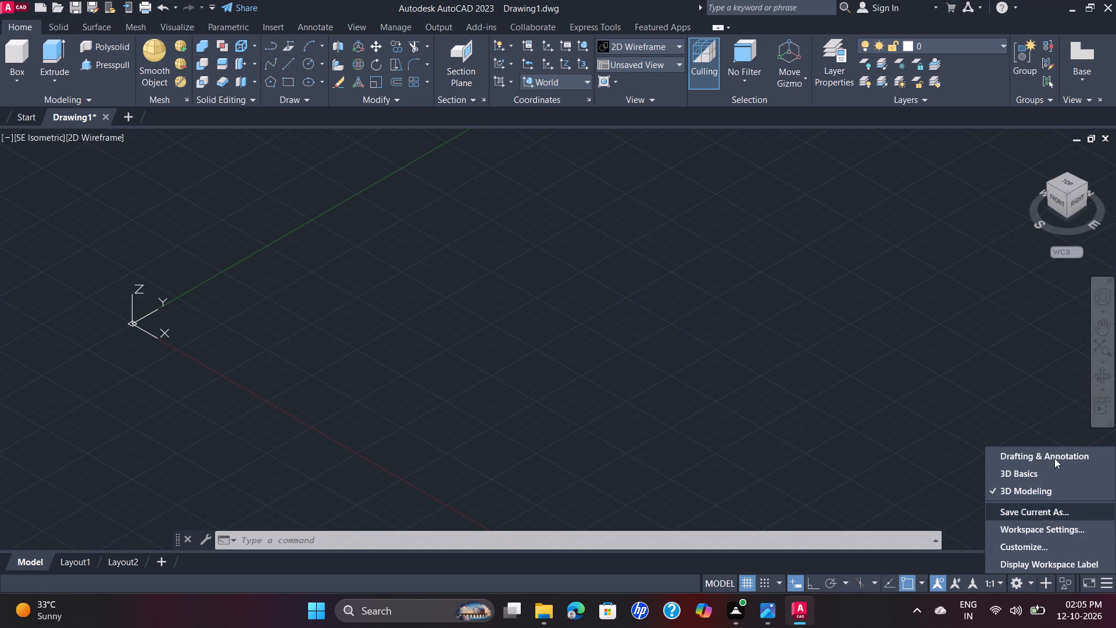
{"action": "left_click", "coordinate": [1054, 458]}
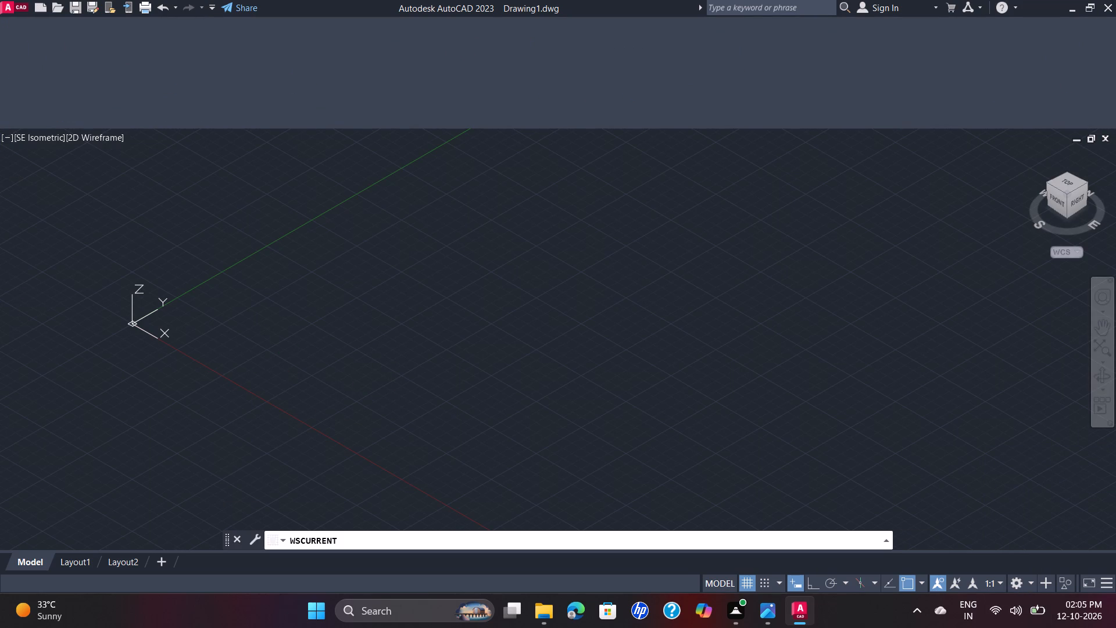
With Ortho on, draw connected lines from a free point in the drawing: 125 mm along +X, then 30 mm along +Y.
{"action": "left_click", "coordinate": [19, 48]}
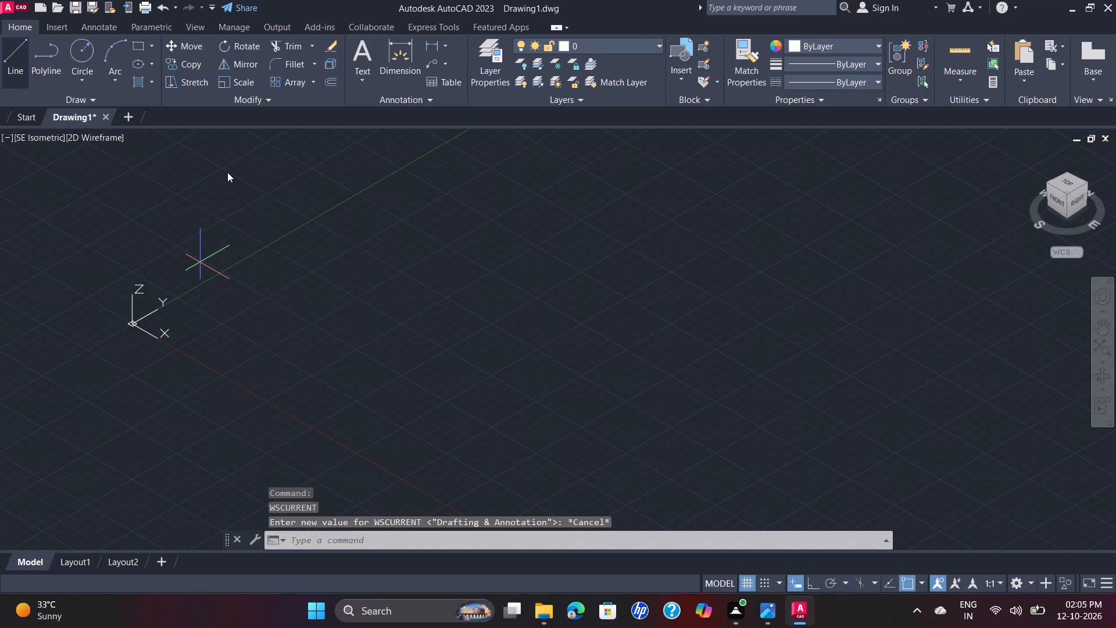
{"action": "left_click", "coordinate": [445, 297]}
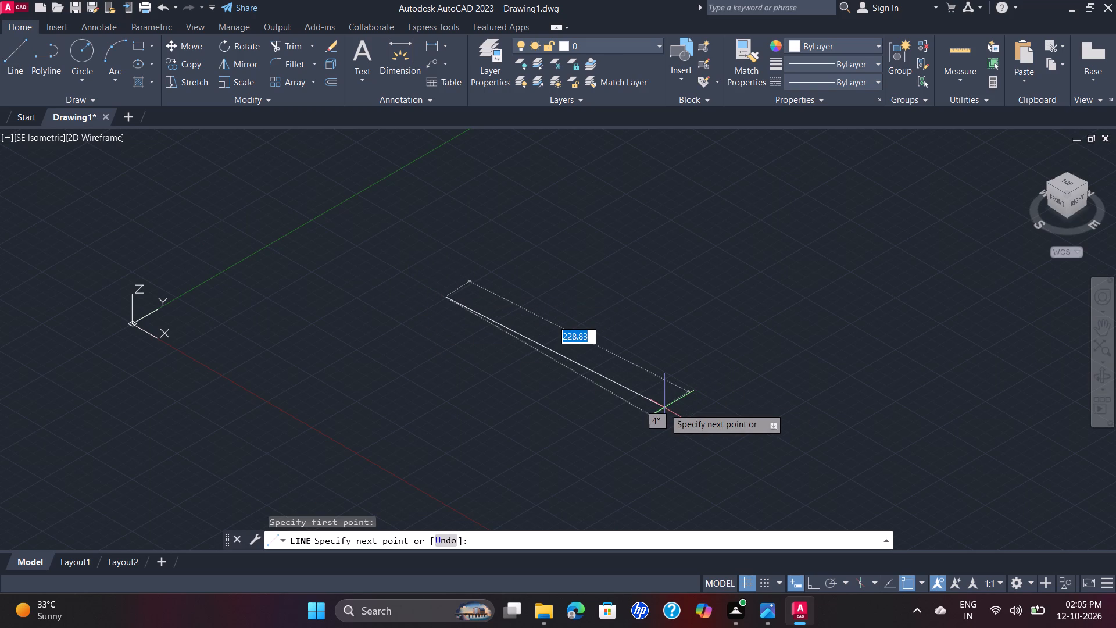
{"action": "key", "text": "F8"}
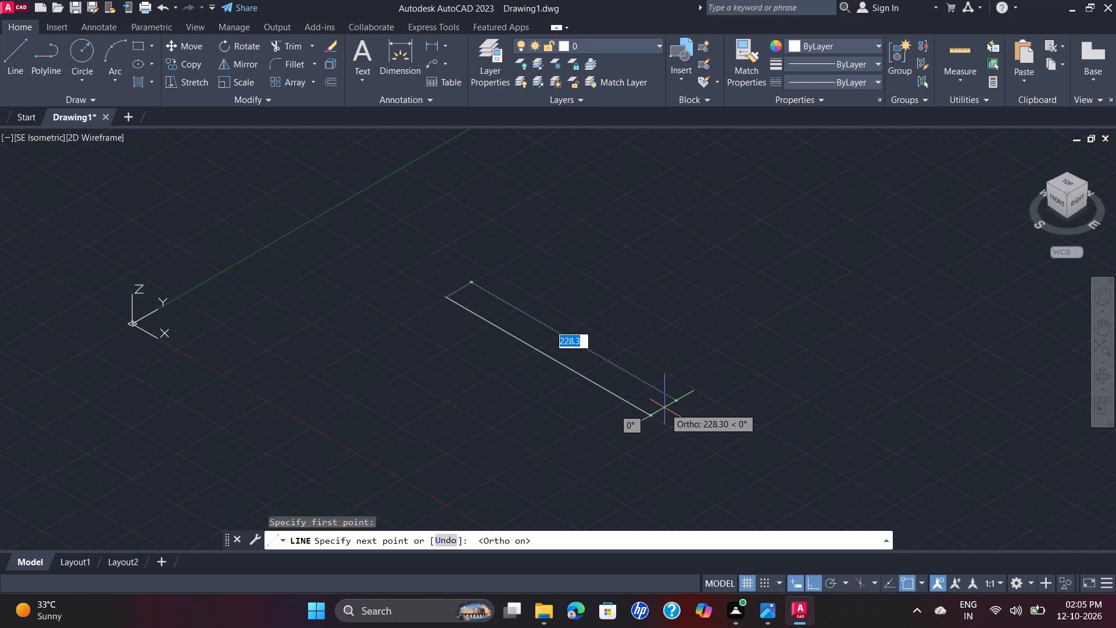
{"action": "type", "text": "125"}
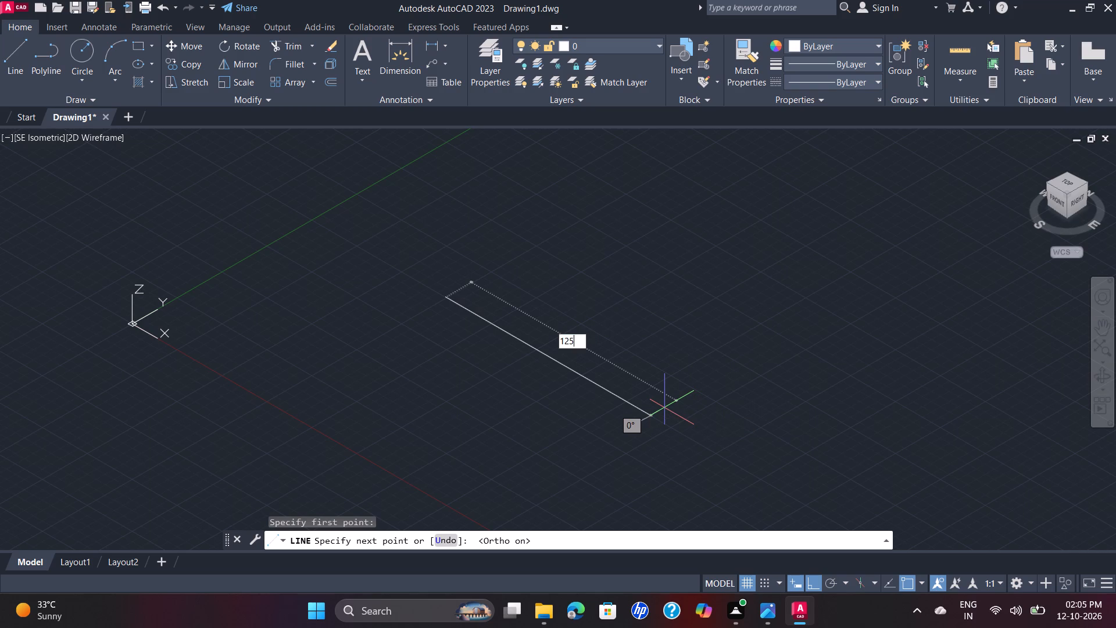
{"action": "key", "text": "Return"}
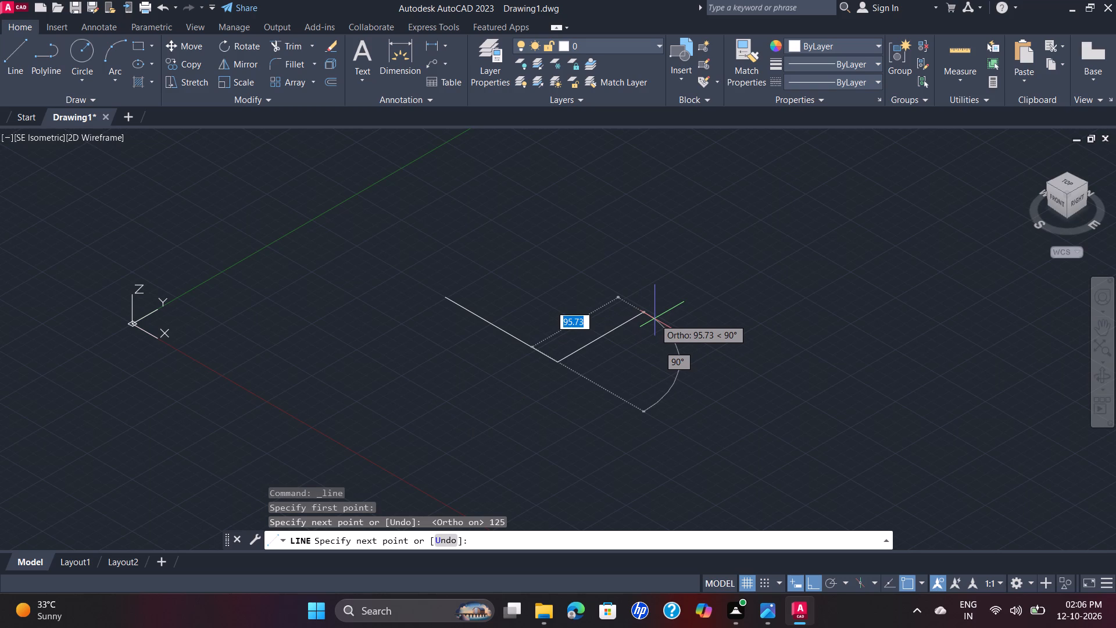
{"action": "type", "text": "30"}
{"action": "key", "text": "Return"}
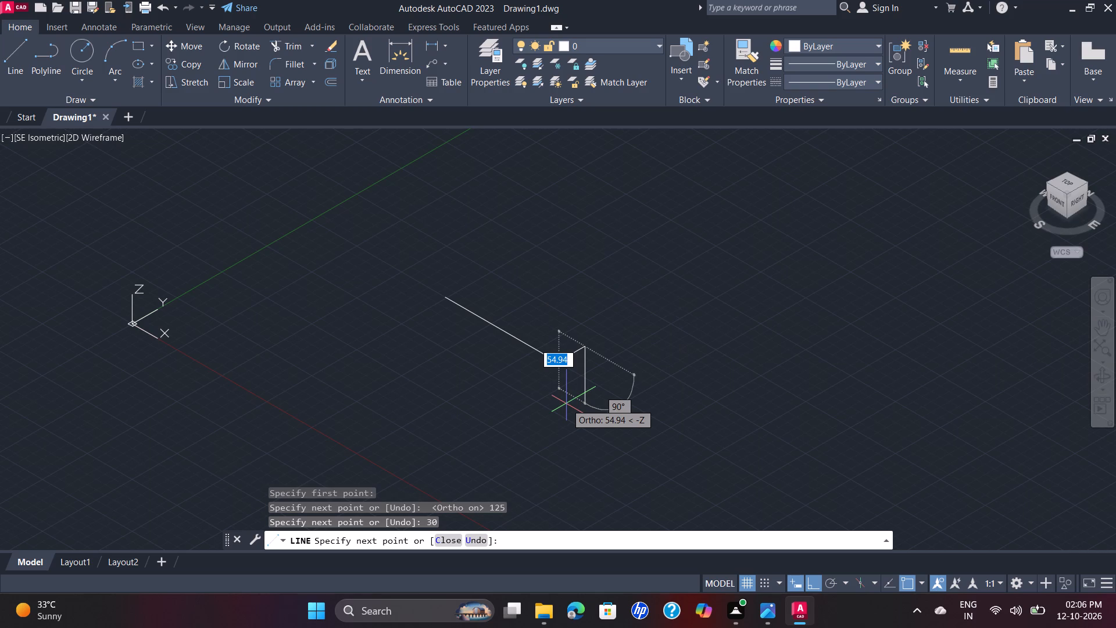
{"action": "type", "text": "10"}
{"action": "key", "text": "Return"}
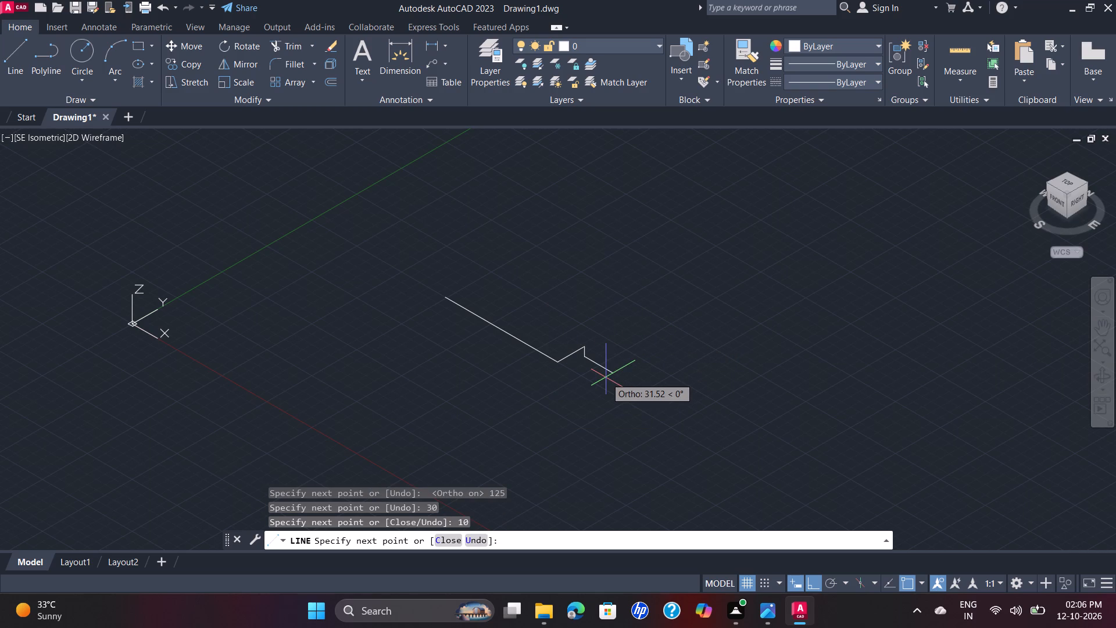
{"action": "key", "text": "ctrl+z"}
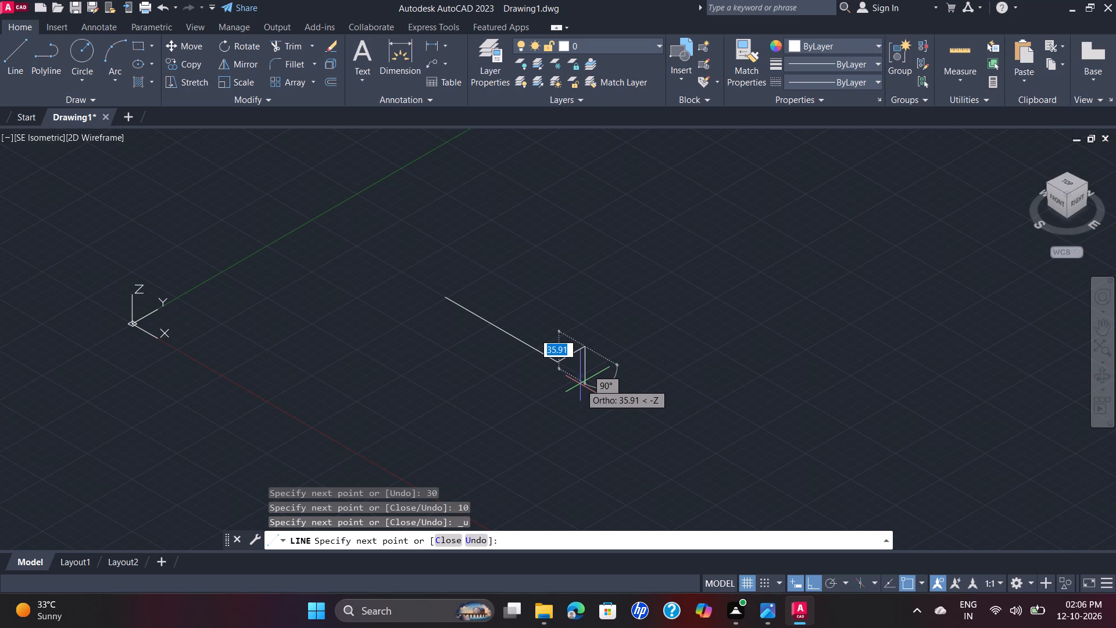
Continue the line chain with a 10 mm segment straight down along Z and a 45 mm segment along +Y.
{"action": "type", "text": "10"}
{"action": "key", "text": "Return"}
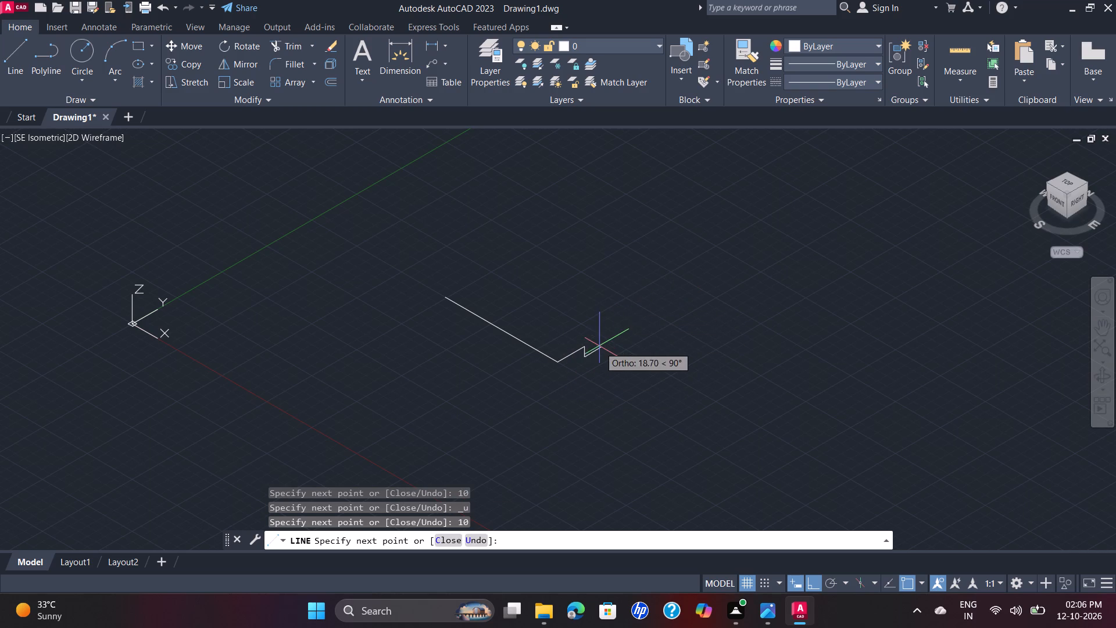
{"action": "scroll", "coordinate": [593, 355], "scroll_direction": "up", "scroll_amount": 2}
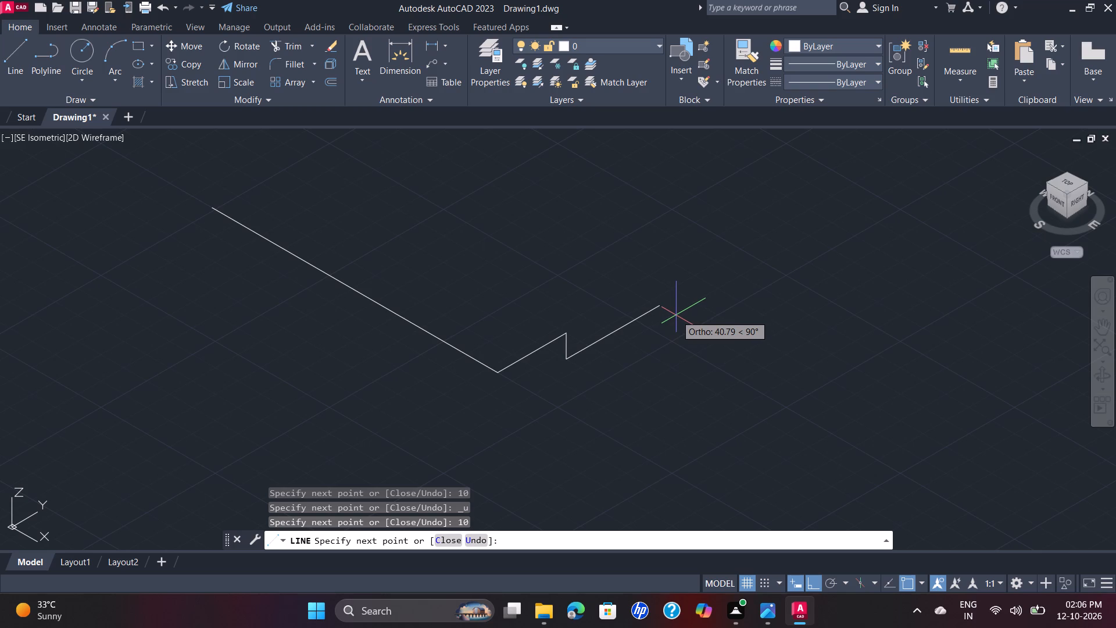
{"action": "type", "text": "45"}
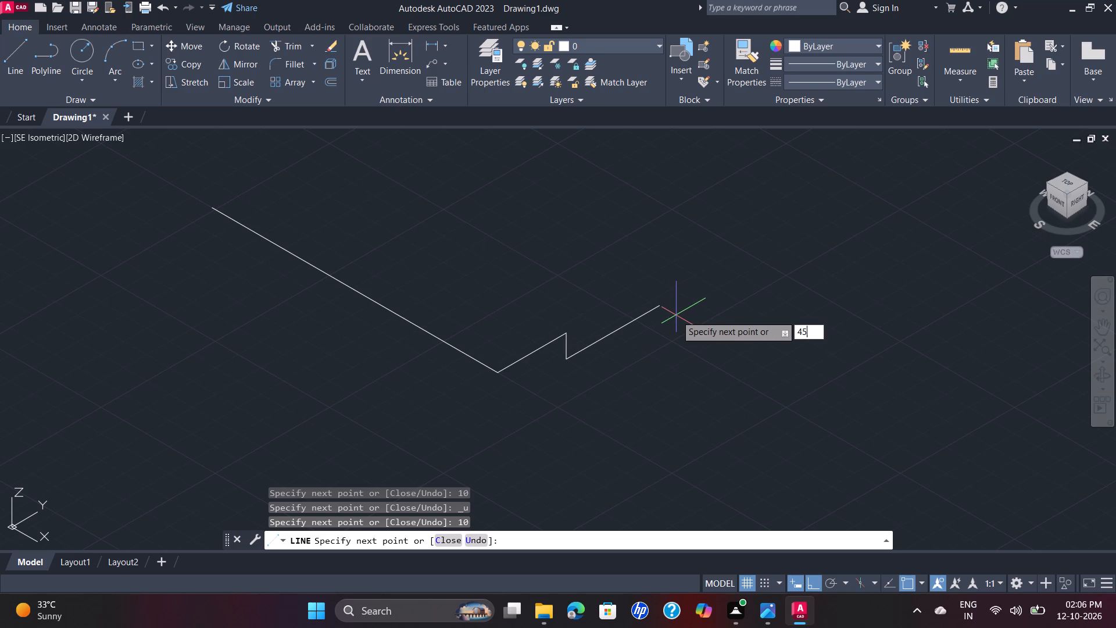
{"action": "key", "text": "Return"}
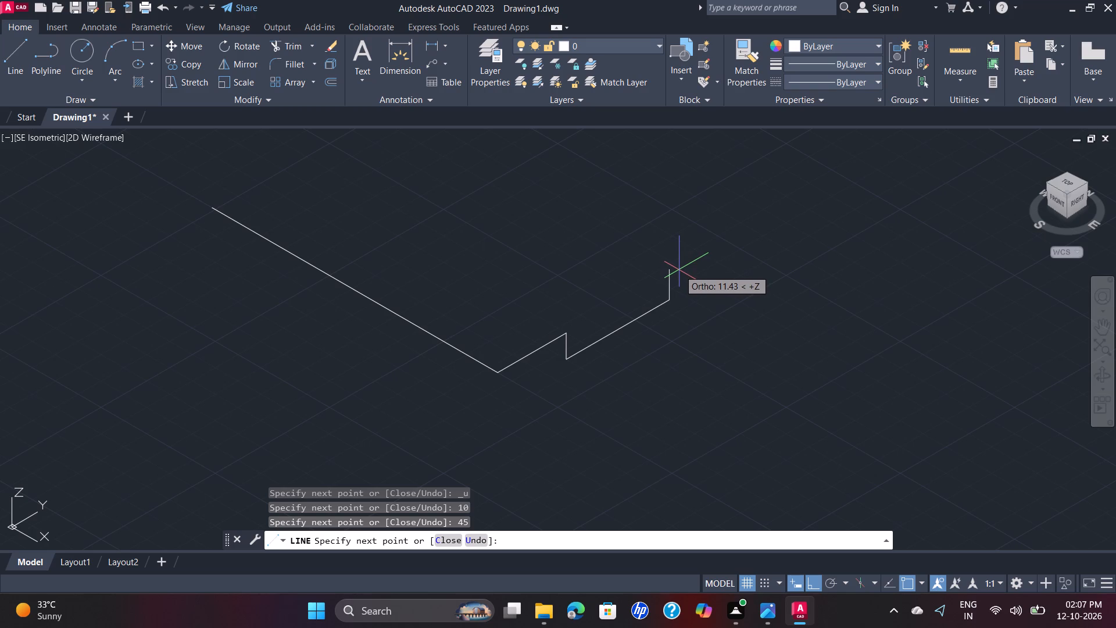
Continue the line chain with a 30 mm segment straight up along Z and a 105 mm segment along -X.
{"action": "type", "text": "30"}
{"action": "key", "text": "Return"}
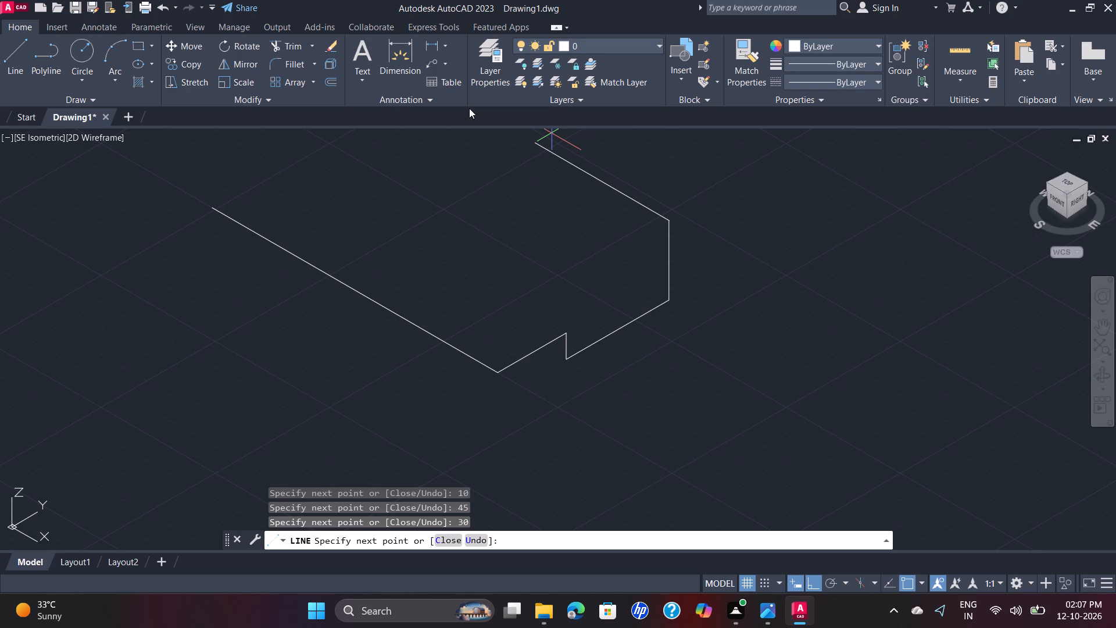
{"action": "key", "text": "1"}
{"action": "key", "text": "0"}
{"action": "key", "text": "5"}
{"action": "key", "text": "Return"}
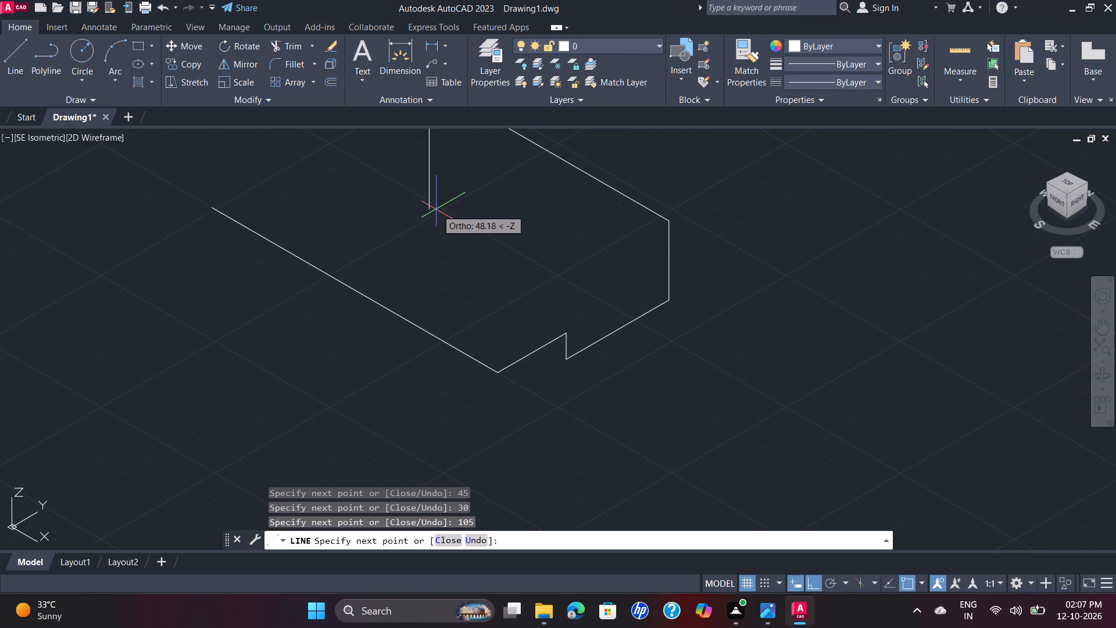
Add a 40 mm segment straight up along Z to the chain and end the line.
{"action": "scroll", "coordinate": [436, 209], "scroll_direction": "up", "scroll_amount": 2}
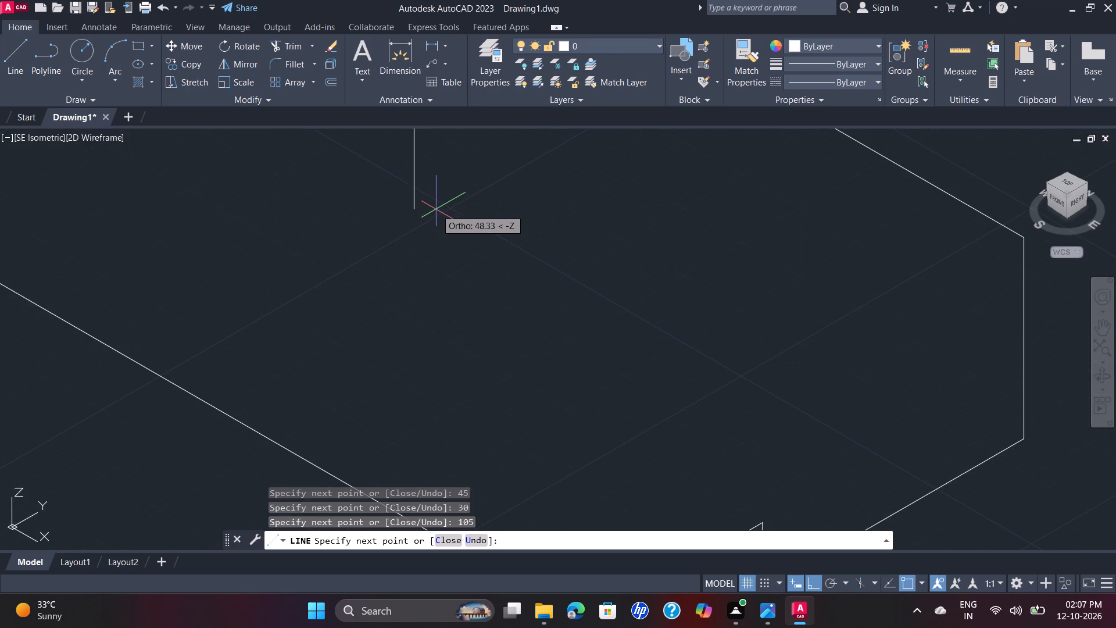
{"action": "middle_click", "coordinate": [436, 209]}
{"action": "scroll", "coordinate": [436, 209], "scroll_direction": "down", "scroll_amount": 4}
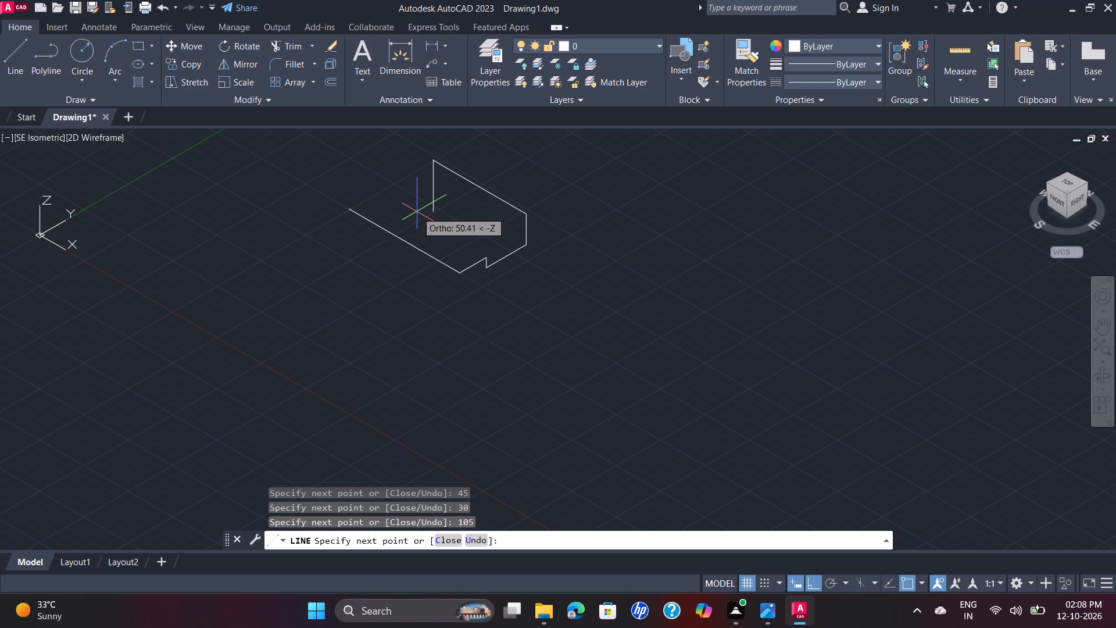
{"action": "middle_click_drag", "start_coordinate": [443, 149], "coordinate": [425, 240]}
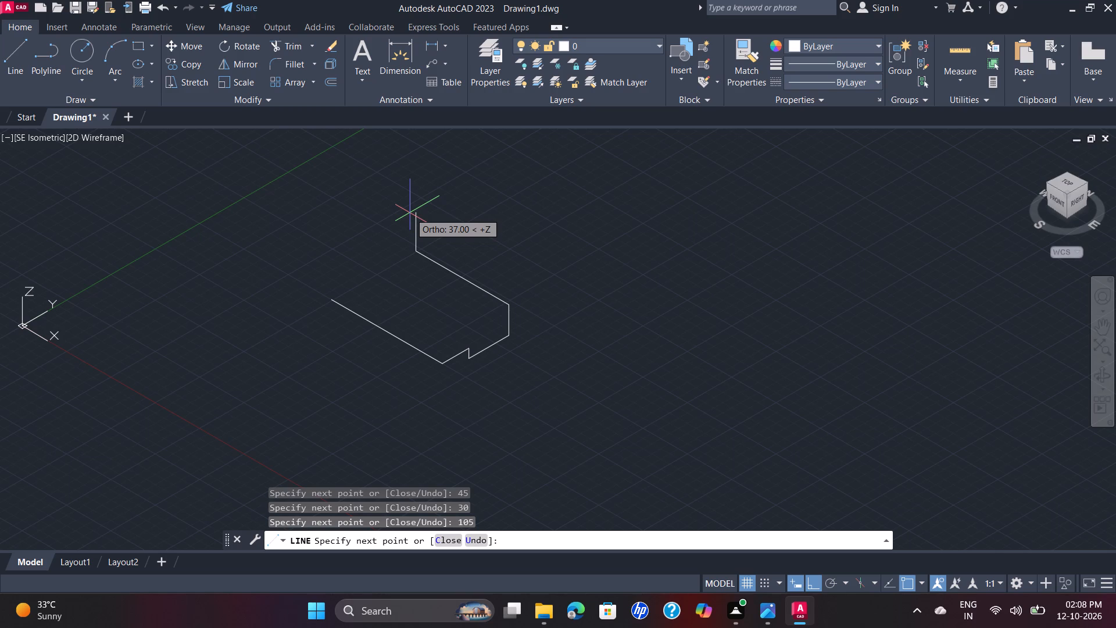
{"action": "type", "text": "40"}
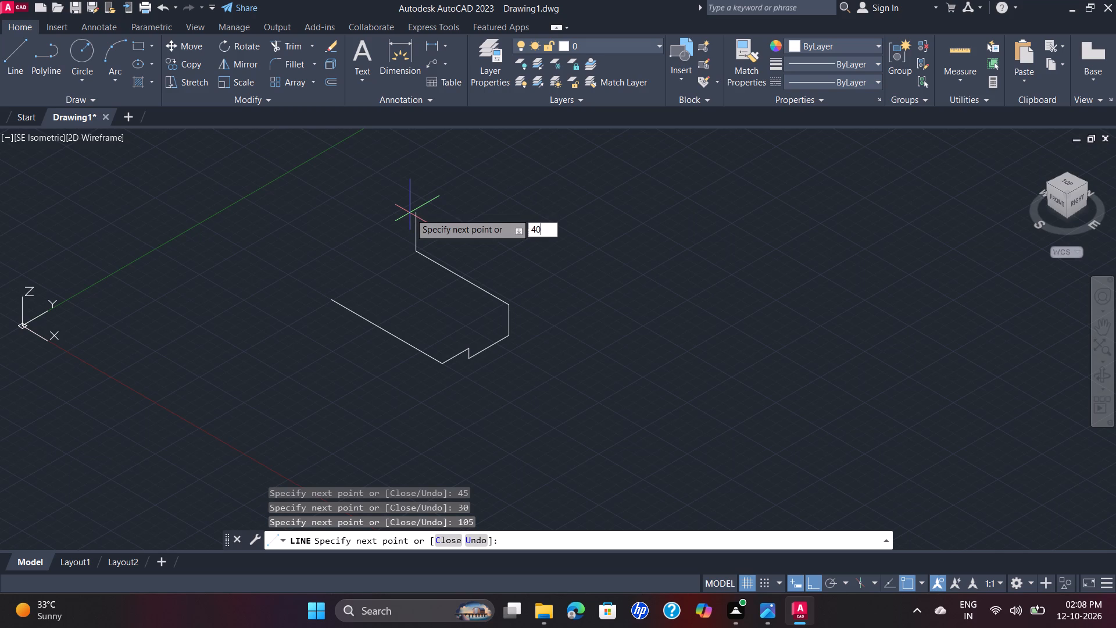
{"action": "key", "text": "Return"}
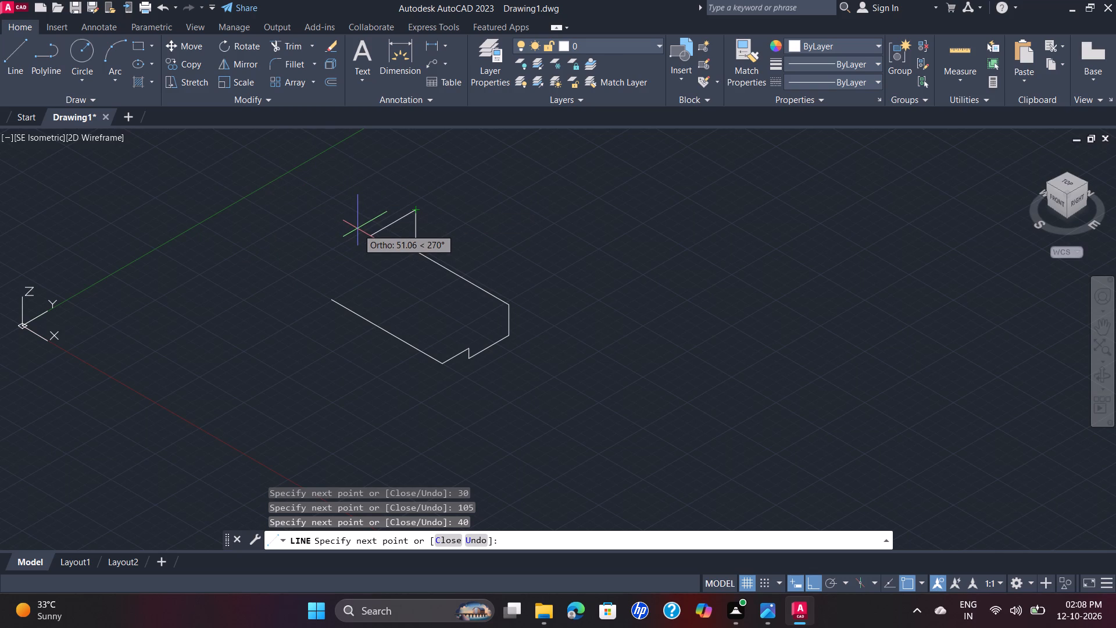
{"action": "key", "text": "grave"}
{"action": "key", "text": "Escape"}
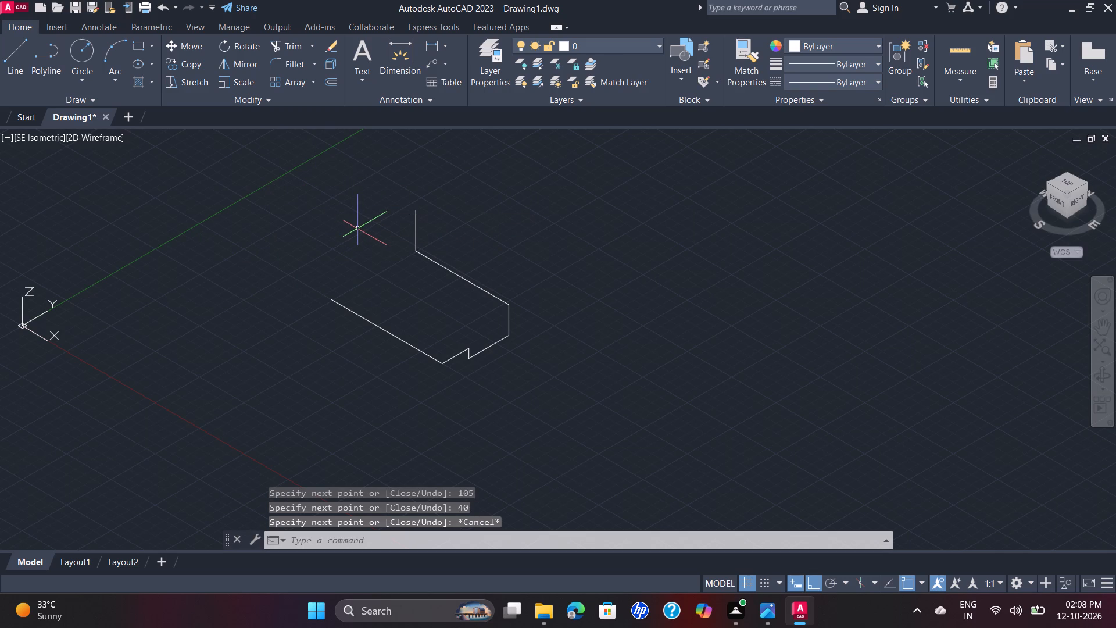
From the open start of the 125 mm edge, draw a 60 mm line up along Z and a 20 mm line along +X.
{"action": "key", "text": "space"}
{"action": "left_click", "coordinate": [330, 299]}
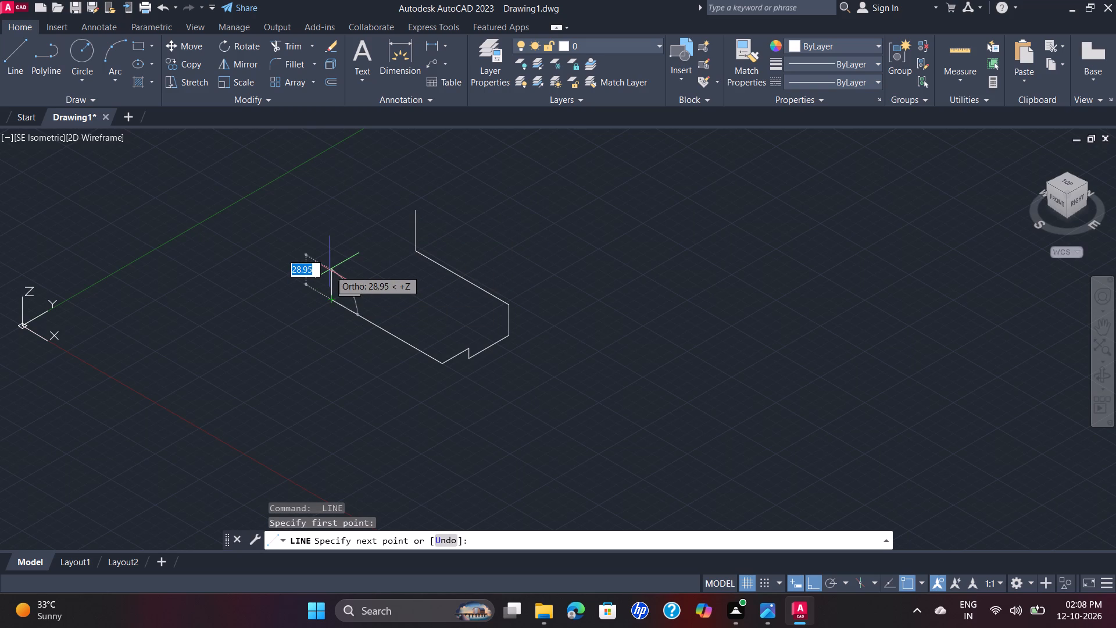
{"action": "type", "text": "60"}
{"action": "key", "text": "Return"}
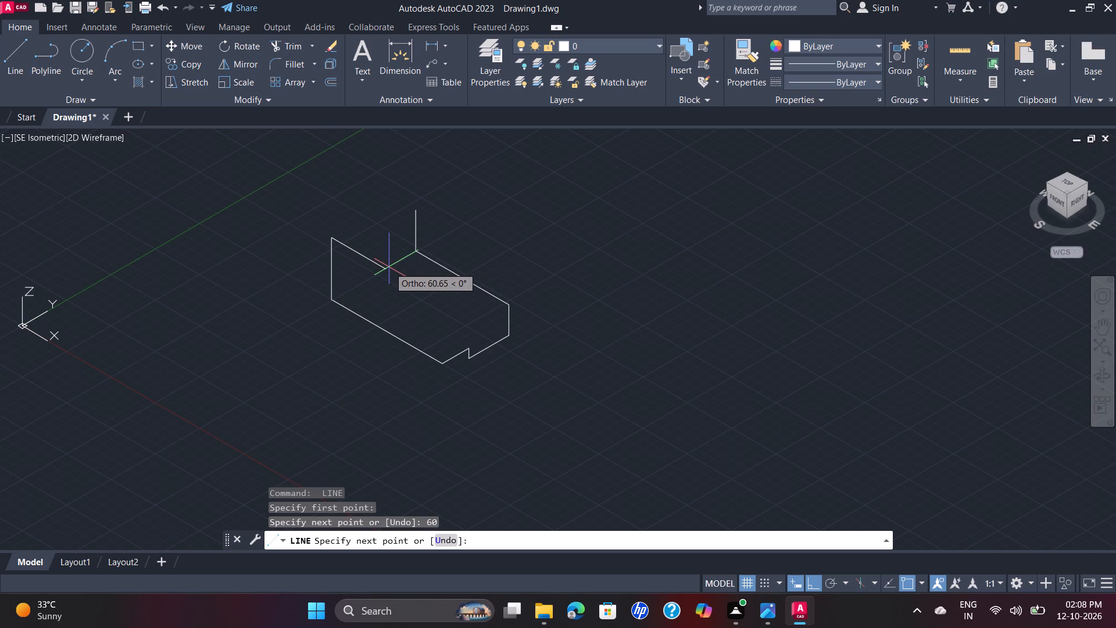
{"action": "type", "text": "20"}
{"action": "key", "text": "Return"}
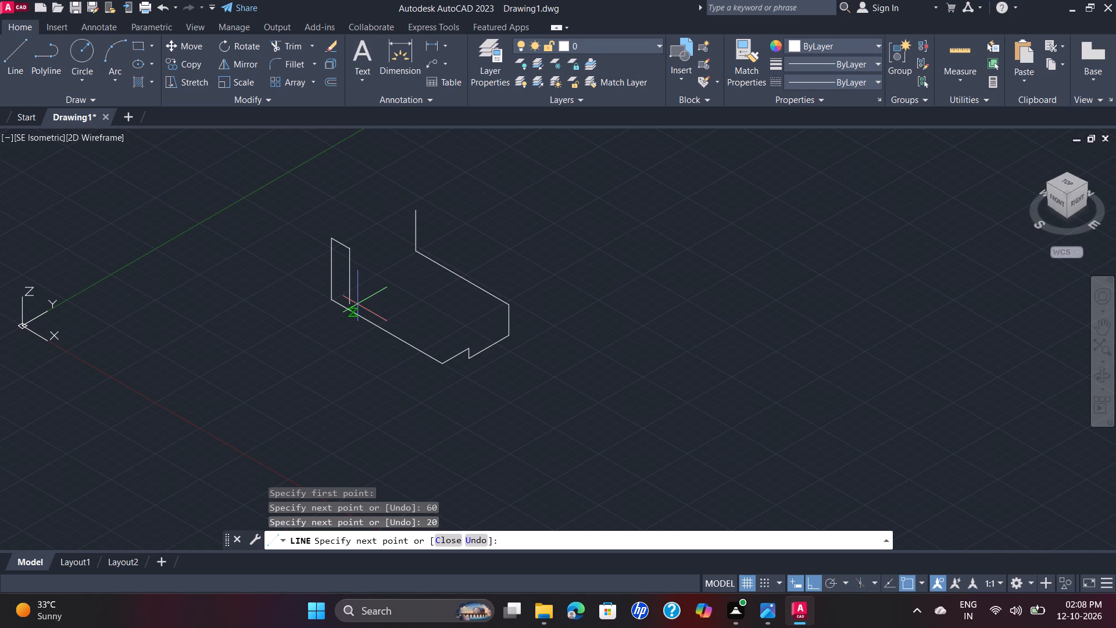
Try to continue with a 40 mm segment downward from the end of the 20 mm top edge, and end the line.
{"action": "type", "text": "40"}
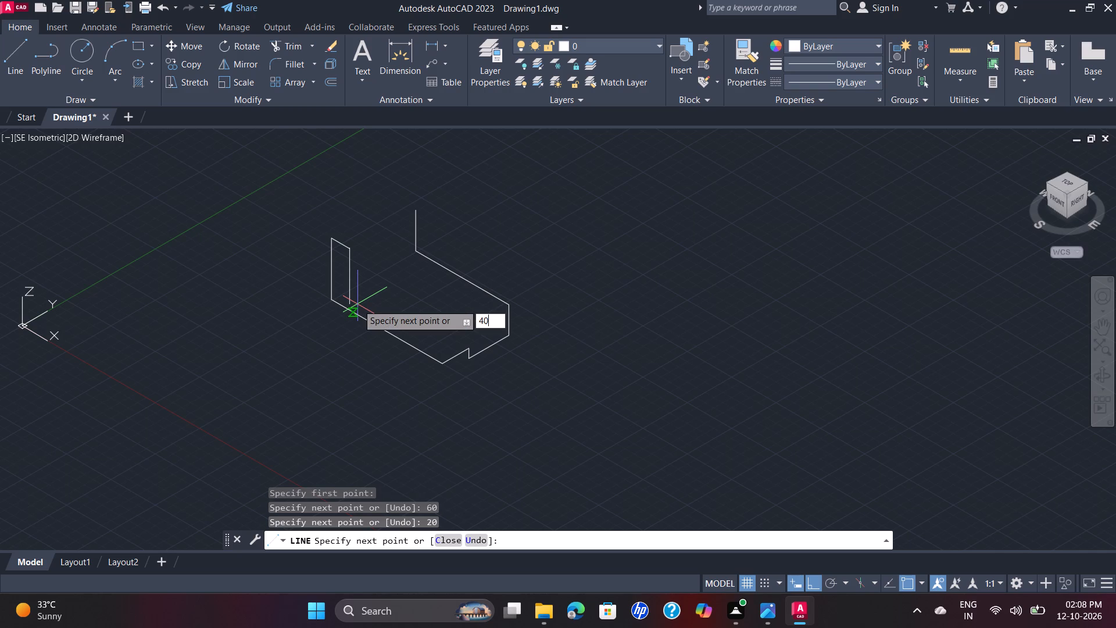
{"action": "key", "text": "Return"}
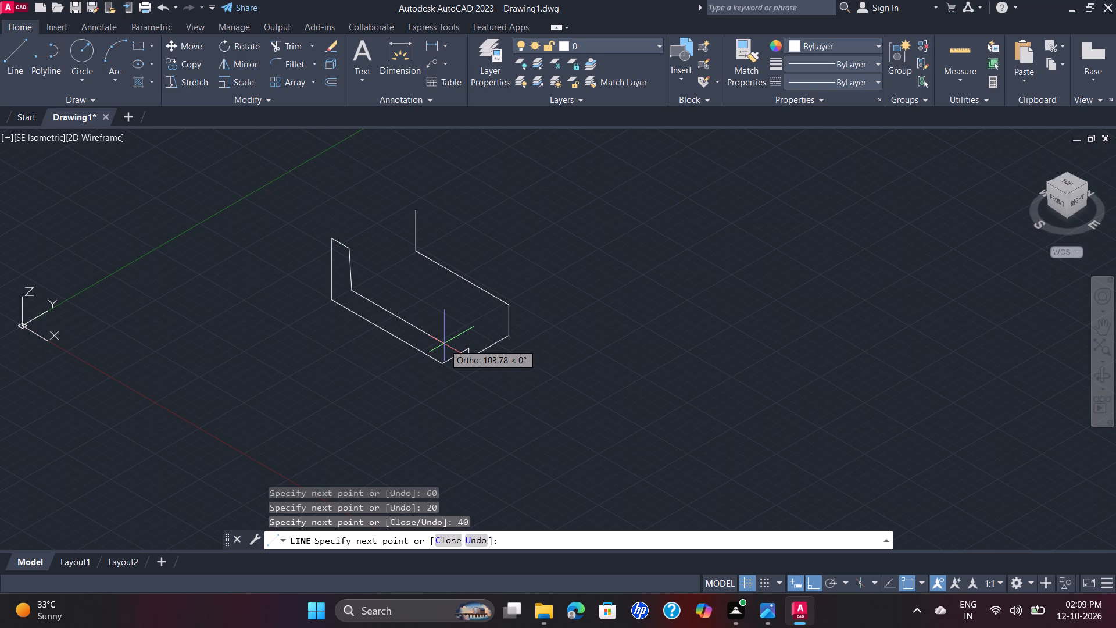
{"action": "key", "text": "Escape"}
Draw a 20 mm line up along Z from the corner where the 125 mm and 30 mm base edges meet.
{"action": "key", "text": "space"}
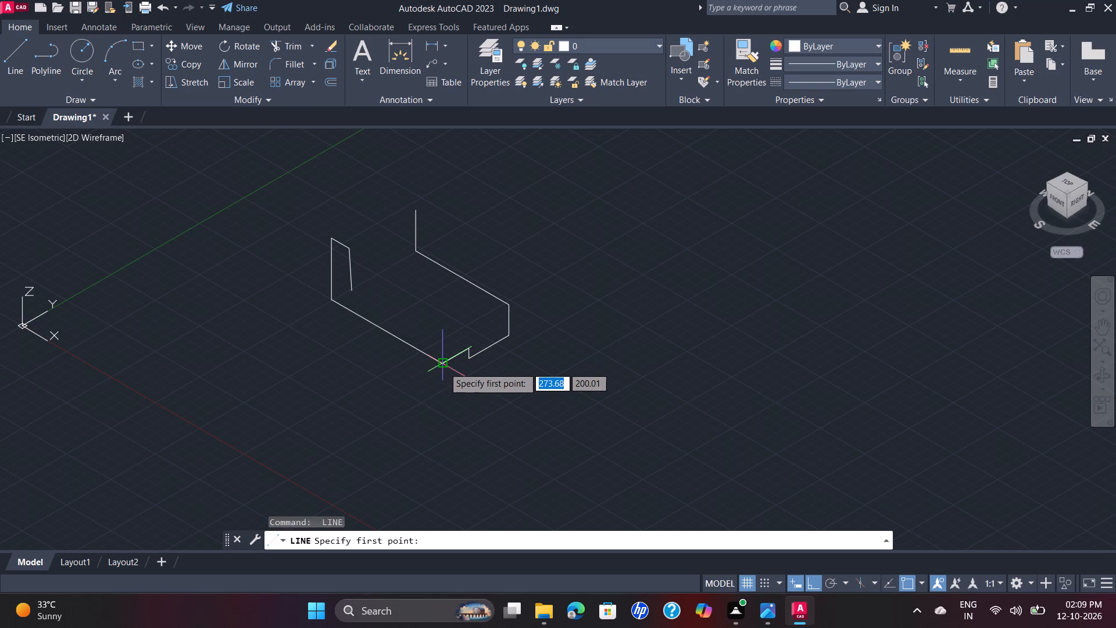
{"action": "left_click", "coordinate": [443, 367]}
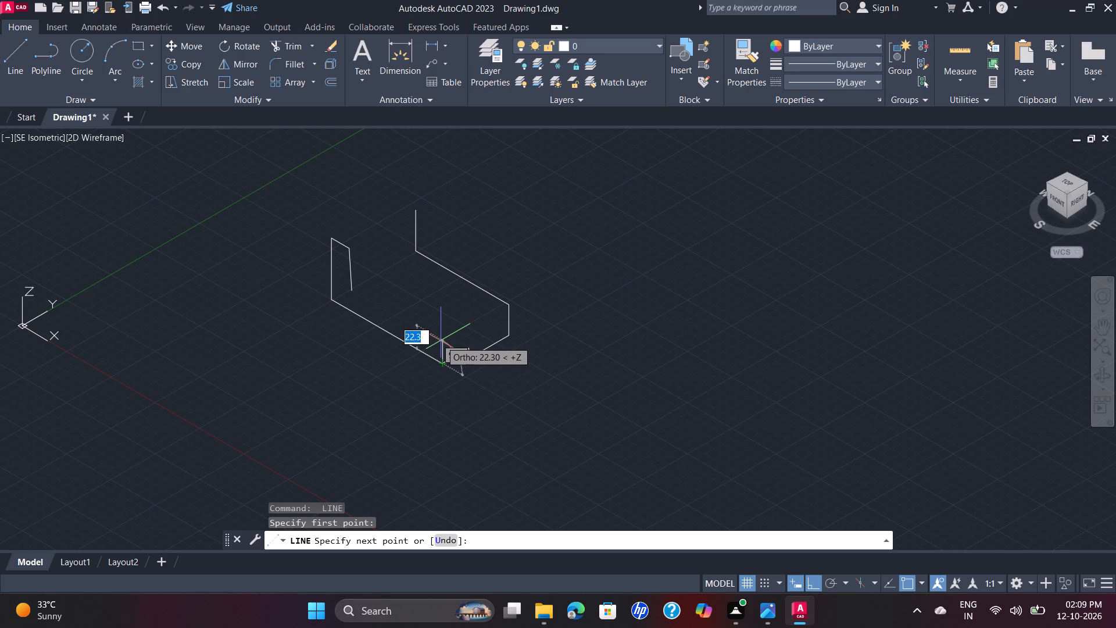
{"action": "type", "text": "20"}
{"action": "key", "text": "Return"}
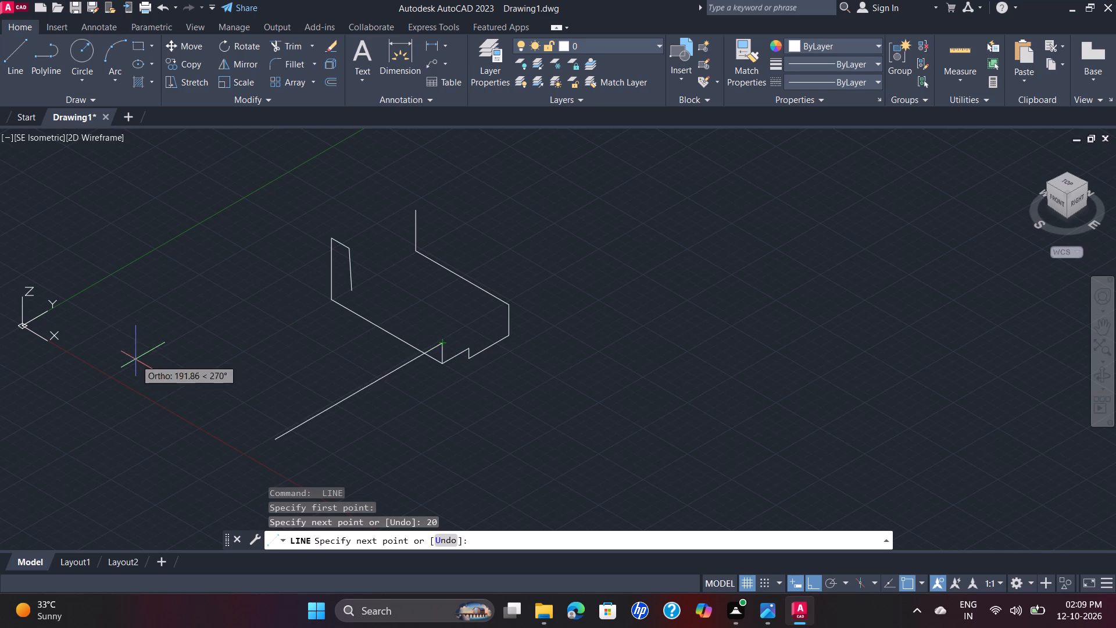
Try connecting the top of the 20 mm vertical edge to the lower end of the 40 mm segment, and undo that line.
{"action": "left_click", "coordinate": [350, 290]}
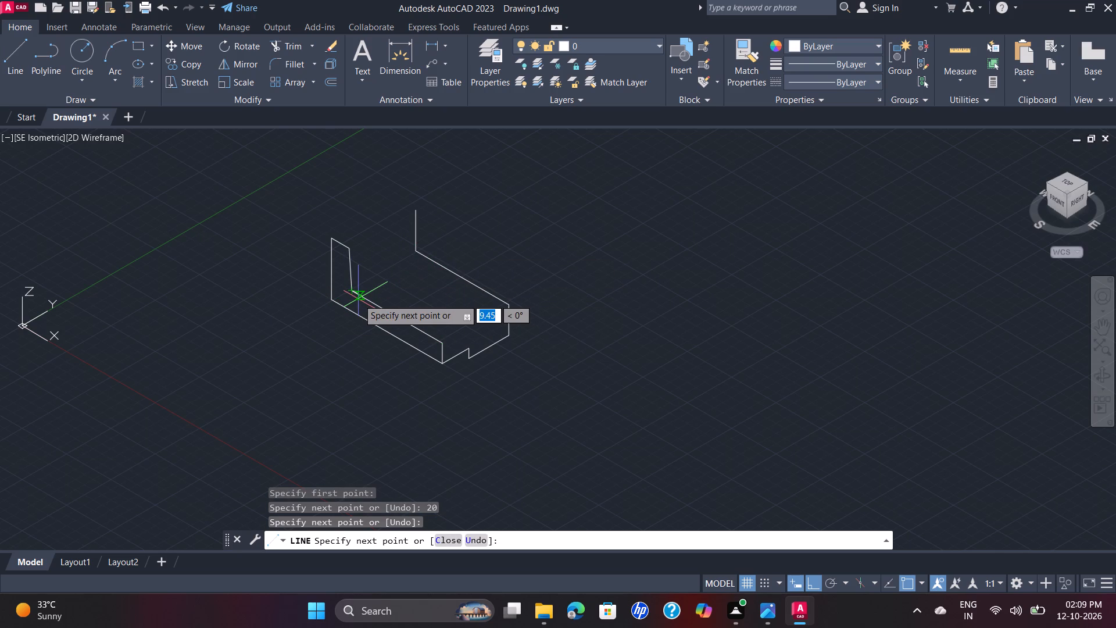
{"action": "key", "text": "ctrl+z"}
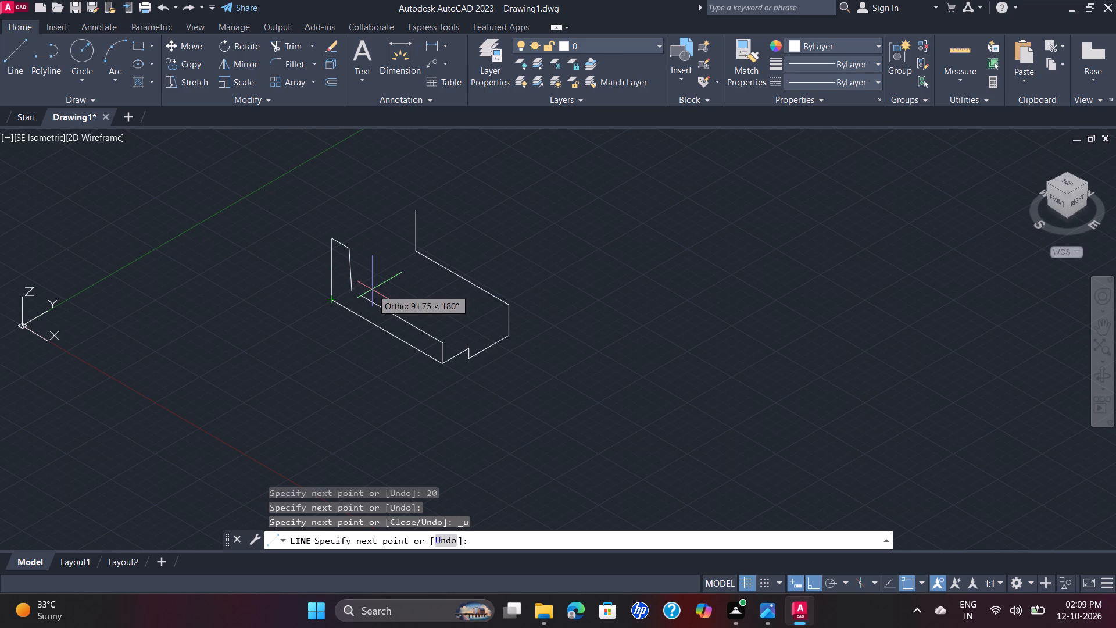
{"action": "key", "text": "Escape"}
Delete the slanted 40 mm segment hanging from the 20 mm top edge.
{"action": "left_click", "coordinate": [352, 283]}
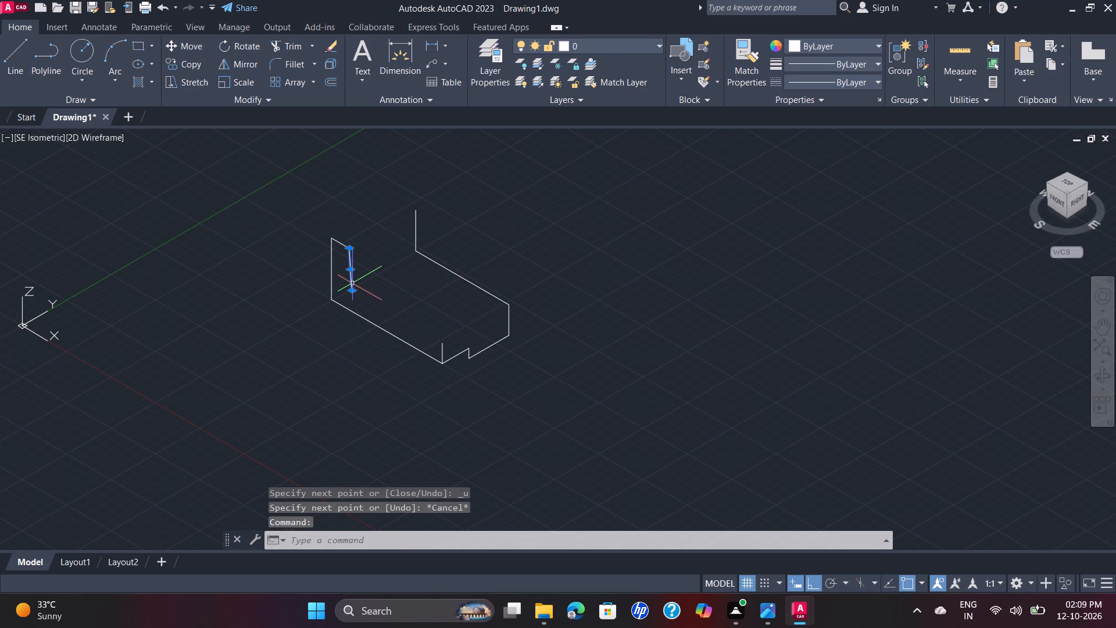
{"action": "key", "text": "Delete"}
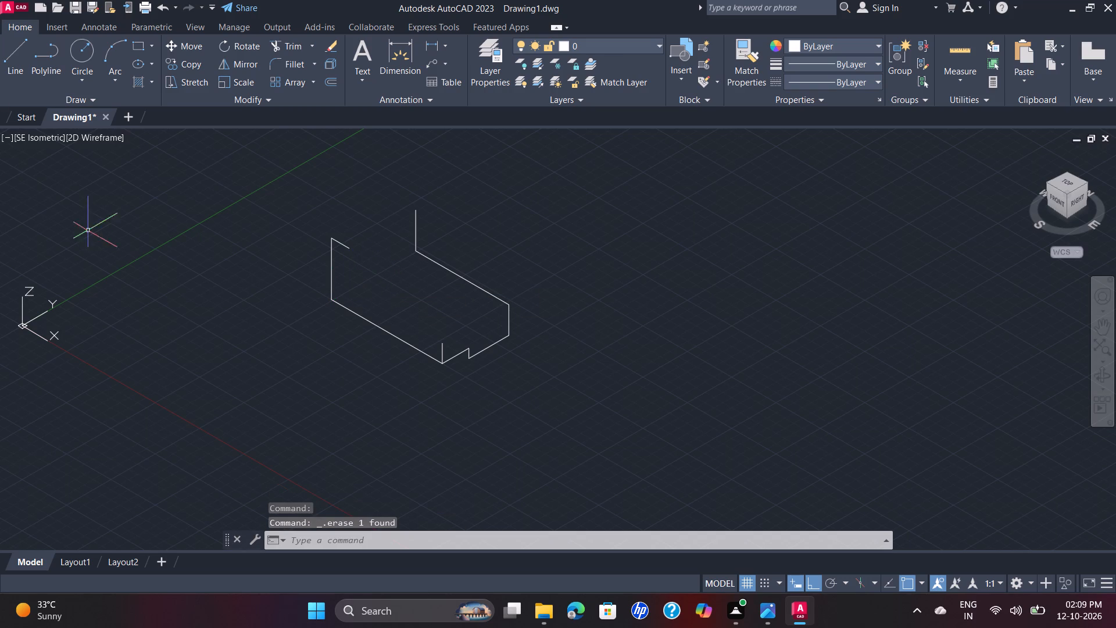
Draw the base's top end edge along +Y from the top of the 20 mm vertical edge to the top of the 30 mm vertical edge.
{"action": "left_click", "coordinate": [6, 51]}
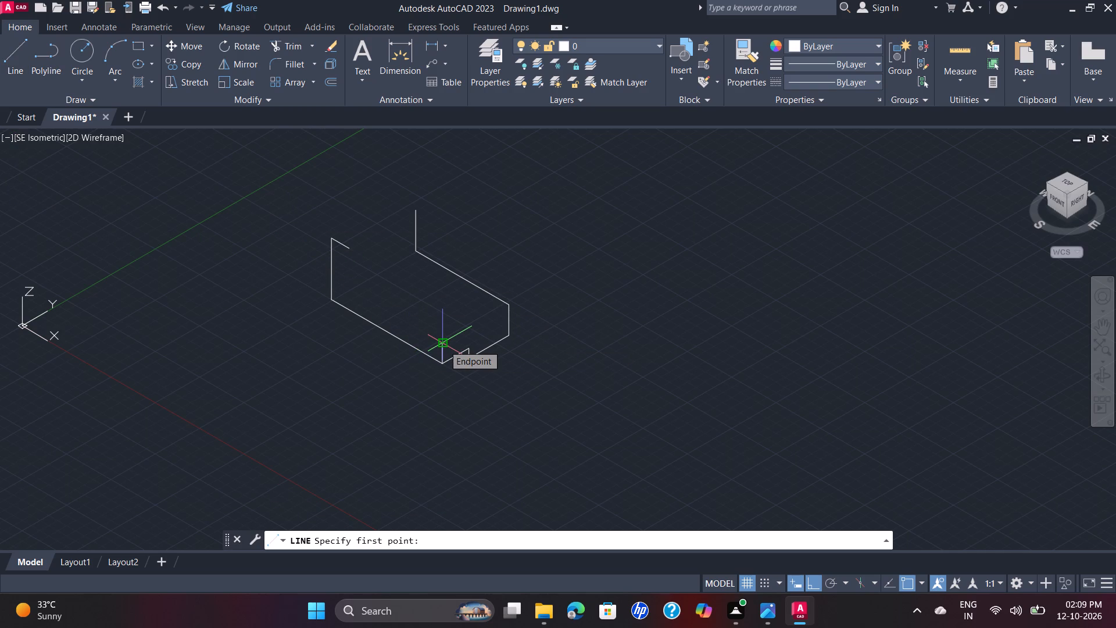
{"action": "left_click", "coordinate": [443, 345]}
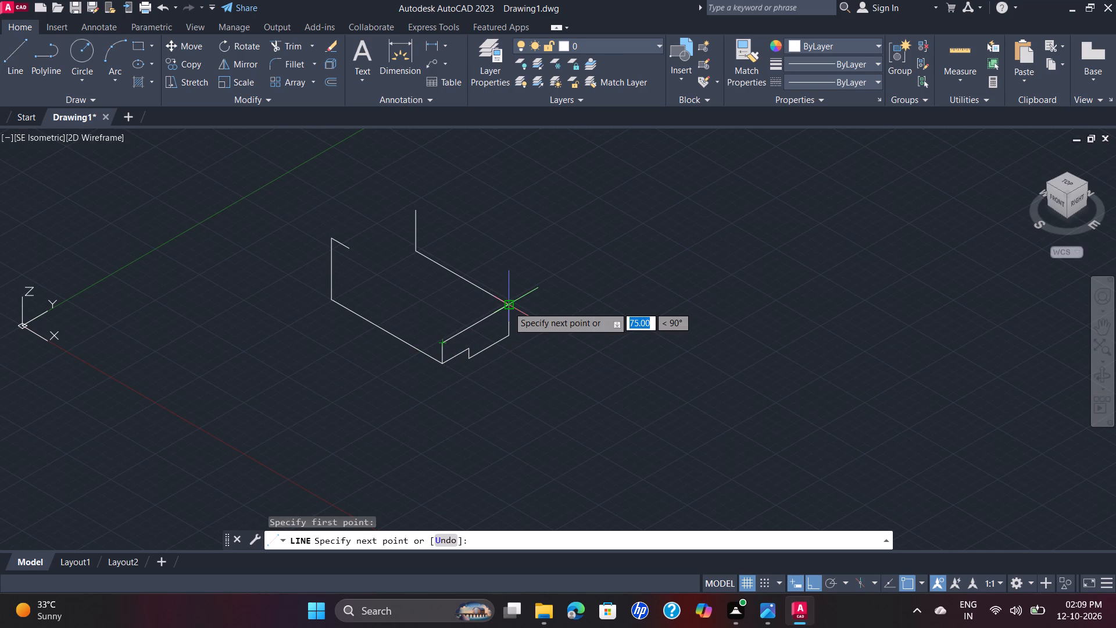
{"action": "left_click", "coordinate": [508, 306]}
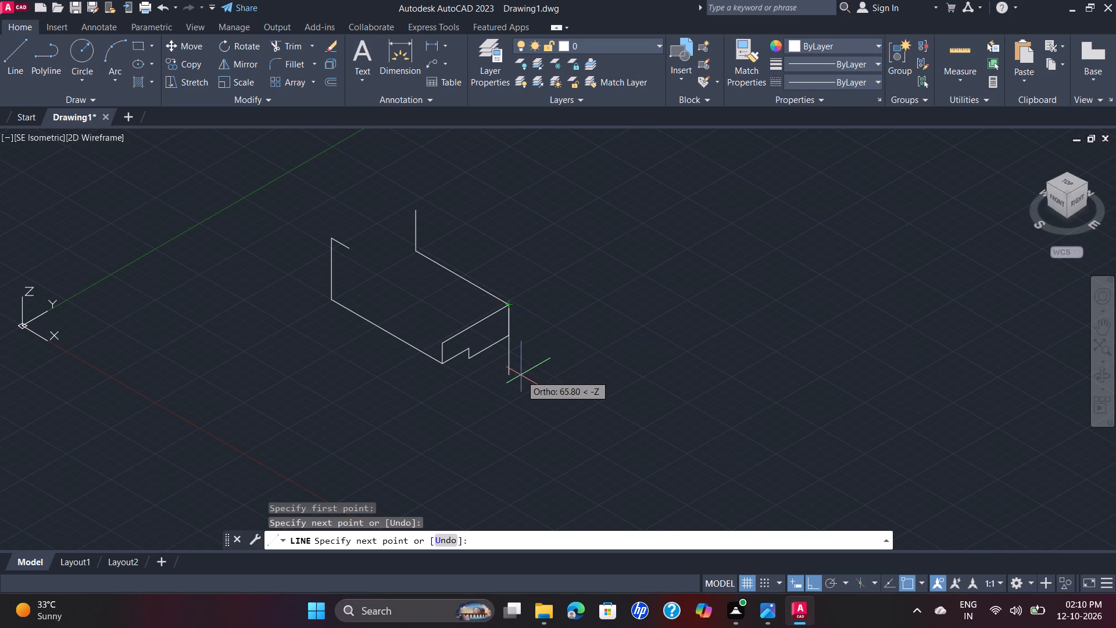
{"action": "key", "text": "Escape"}
From the top of the 20 mm vertical edge, draw 105 mm along -X, then a line up to the end of the 20 mm top edge.
{"action": "key", "text": "space"}
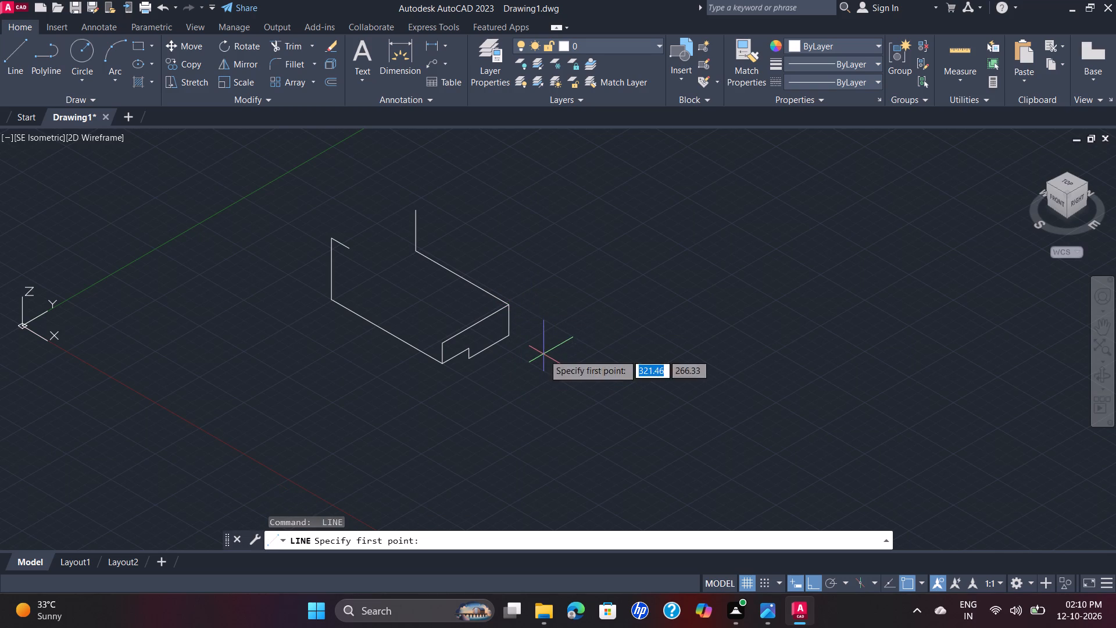
{"action": "left_click", "coordinate": [439, 342]}
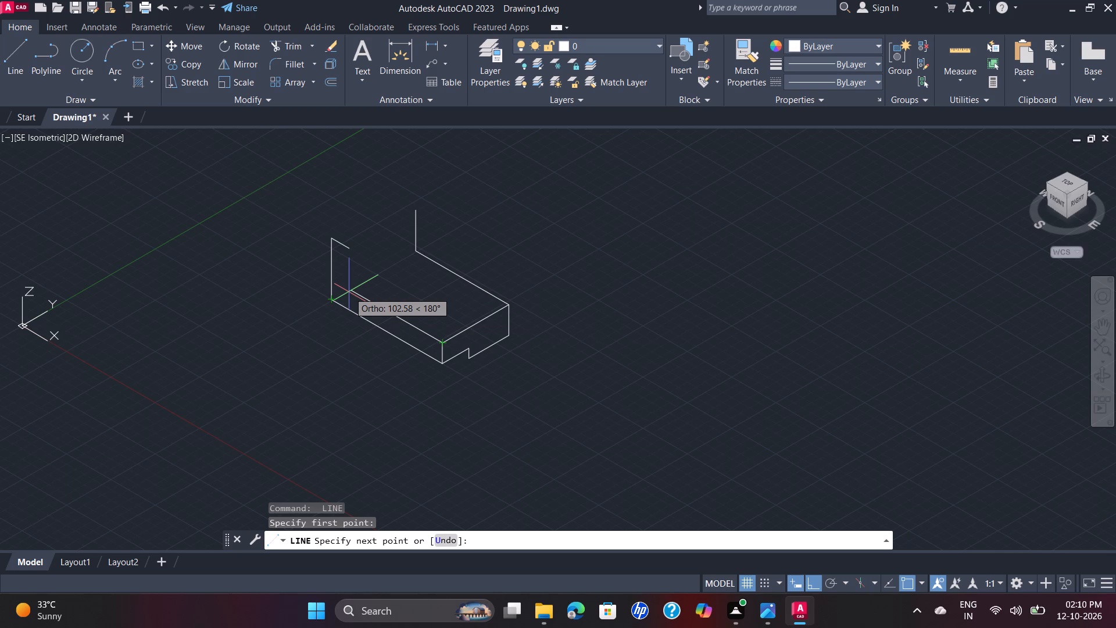
{"action": "type", "text": "105"}
{"action": "key", "text": "Return"}
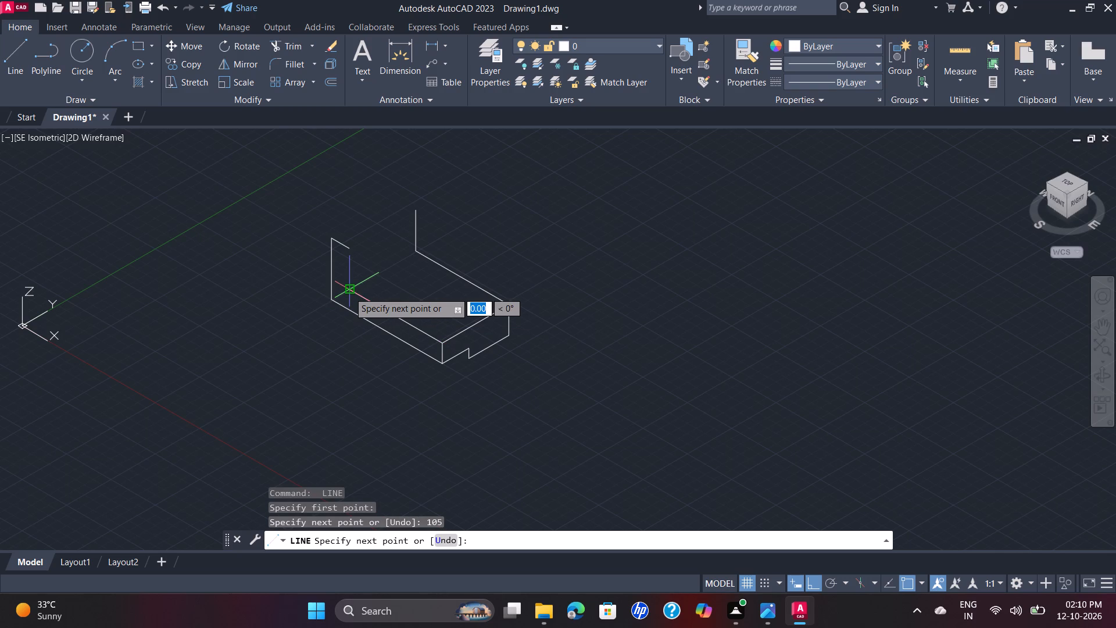
{"action": "left_click", "coordinate": [348, 248]}
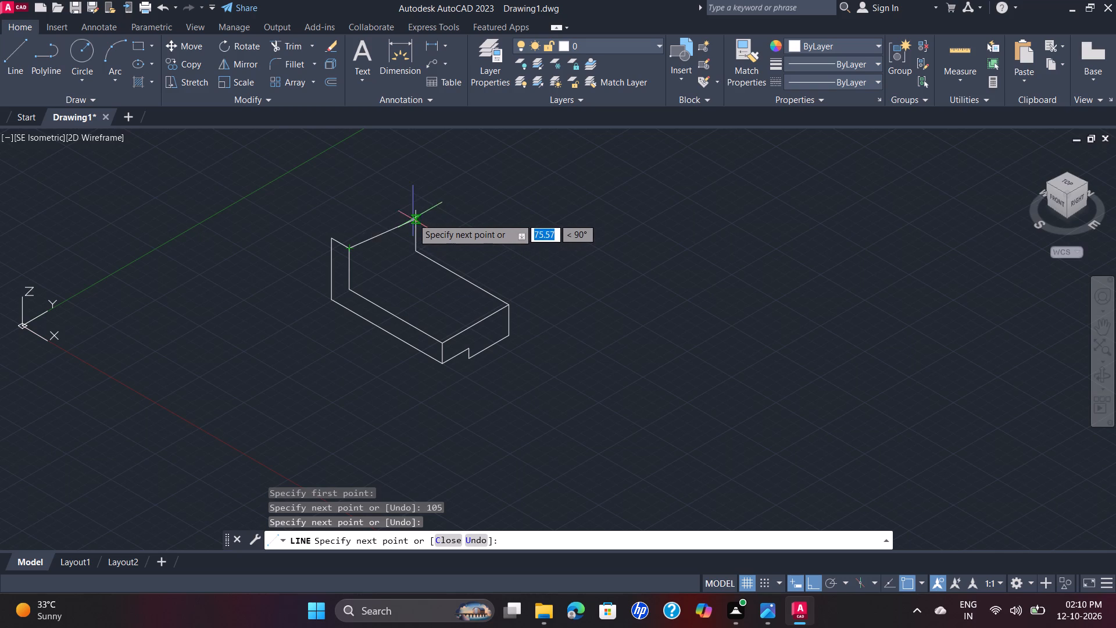
Close the upright's top face: connect to the top of the 40 mm edge, go 20 mm along -X, and finish at the 60 mm edge's top.
{"action": "left_click", "coordinate": [414, 214]}
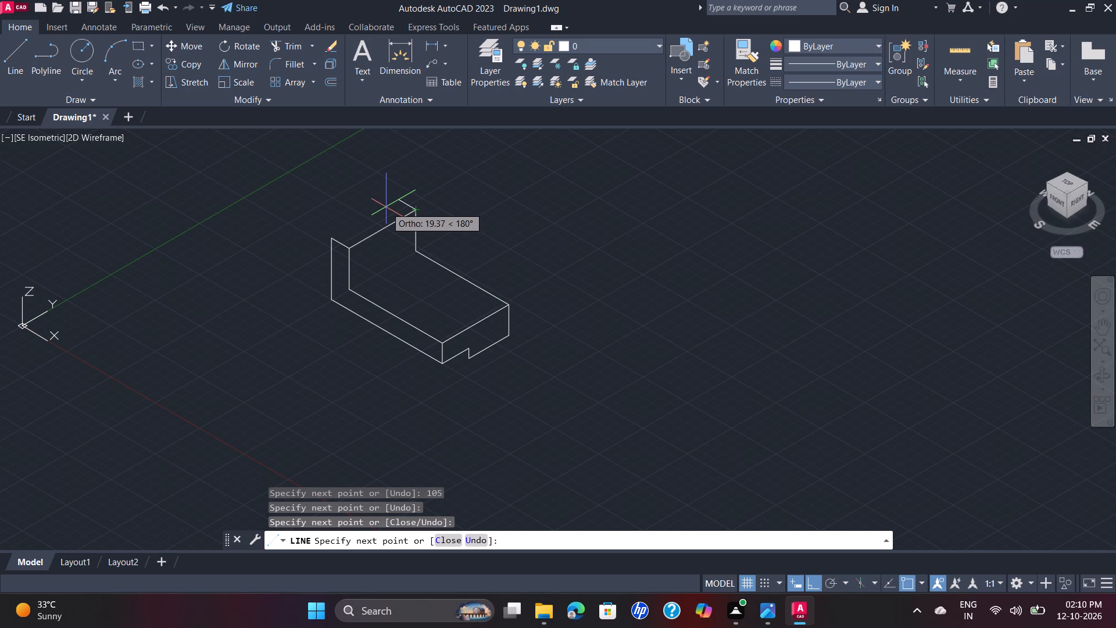
{"action": "type", "text": "20"}
{"action": "key", "text": "Return"}
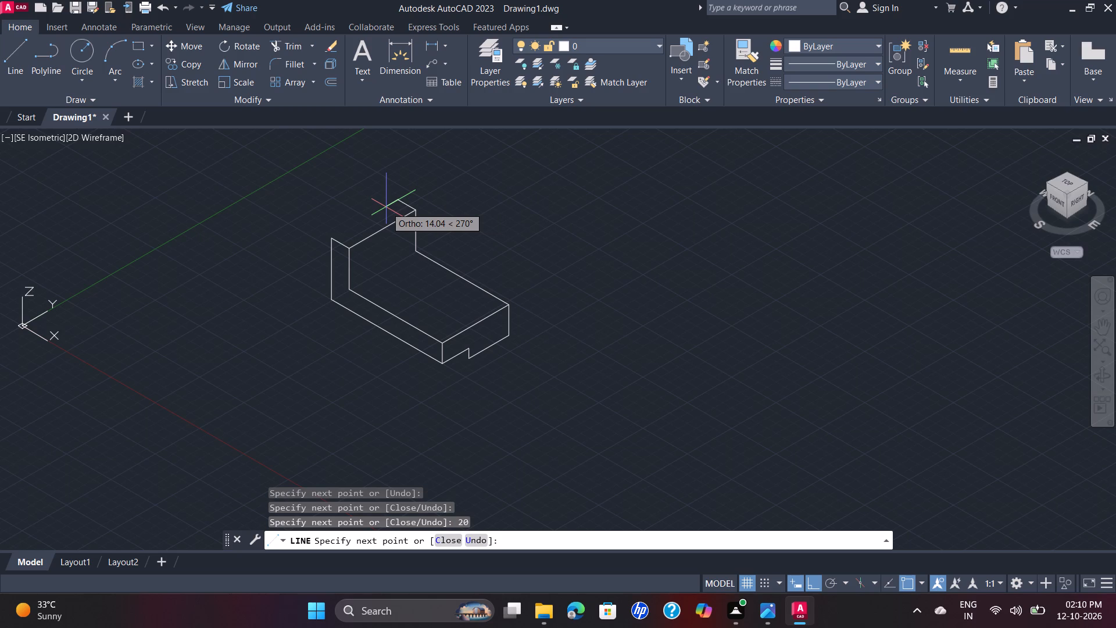
{"action": "left_click", "coordinate": [330, 240]}
{"action": "key", "text": "Escape"}
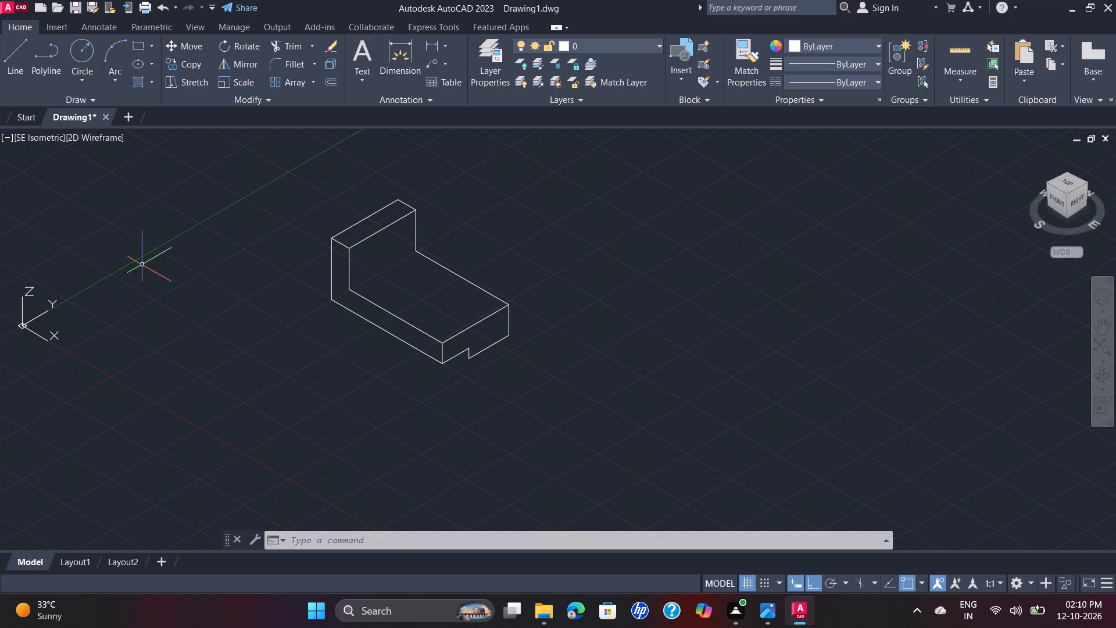
Draw the inner edge along +Y where the upright meets the base, joining the two inner corners.
{"action": "left_click", "coordinate": [3, 59]}
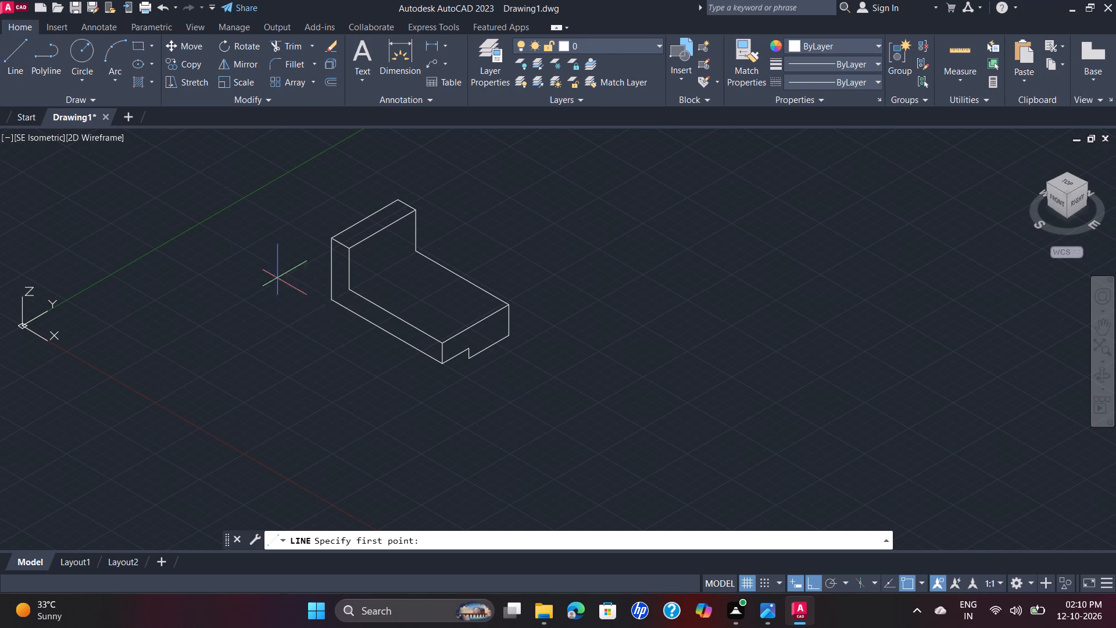
{"action": "left_click", "coordinate": [349, 290]}
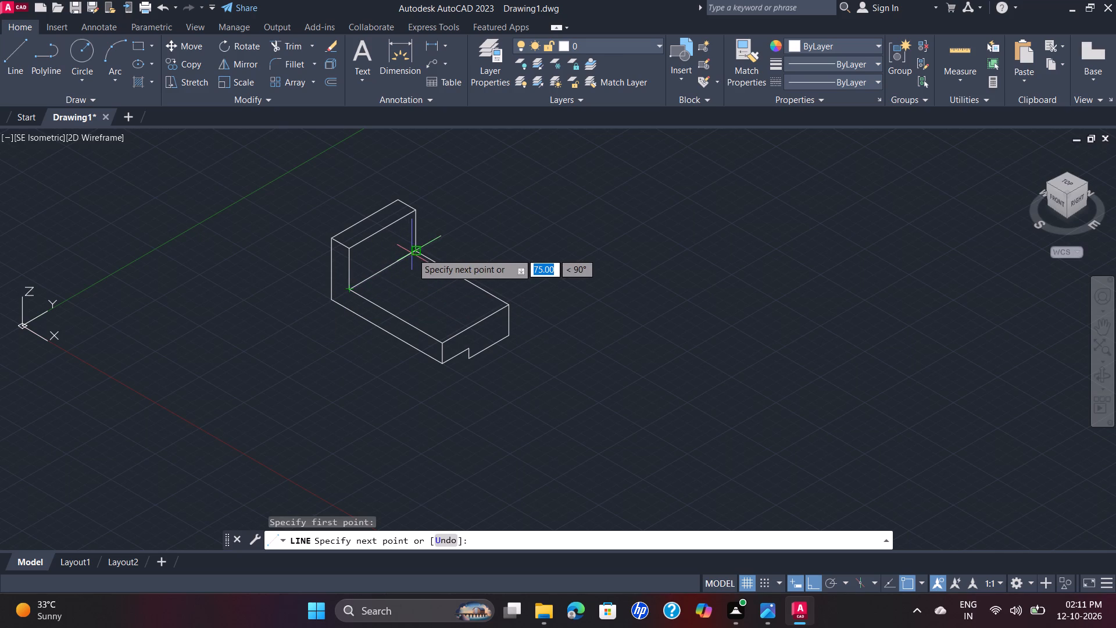
{"action": "left_click", "coordinate": [416, 253]}
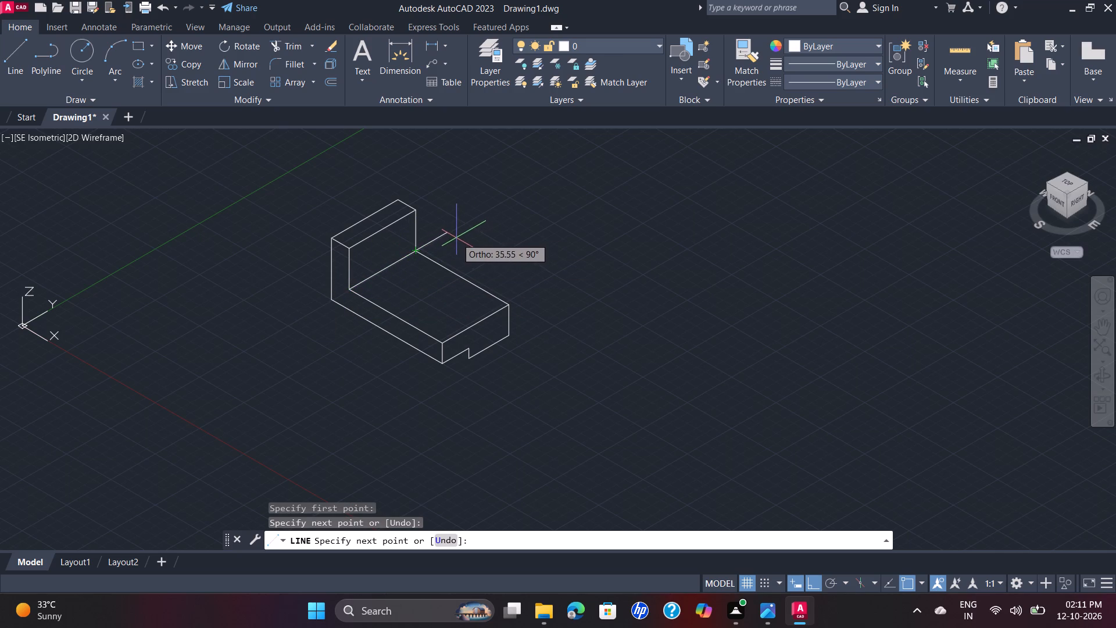
{"action": "key", "text": "Escape"}
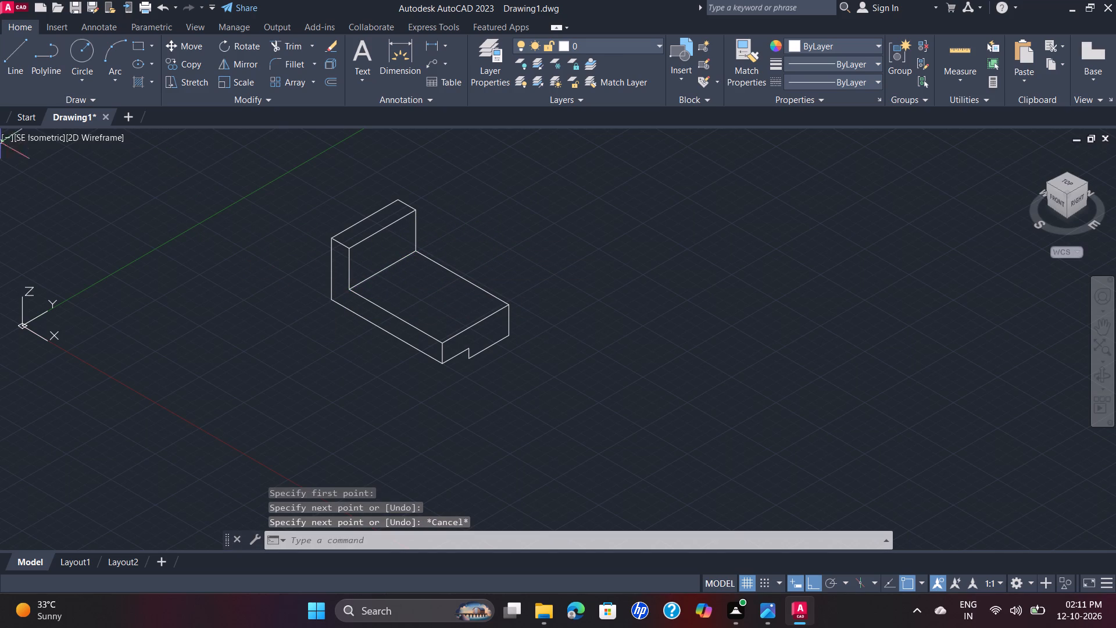
Switch to the Front view and return to SE Isometric so the drawing plane follows the part's front face.
{"action": "left_click", "coordinate": [49, 139]}
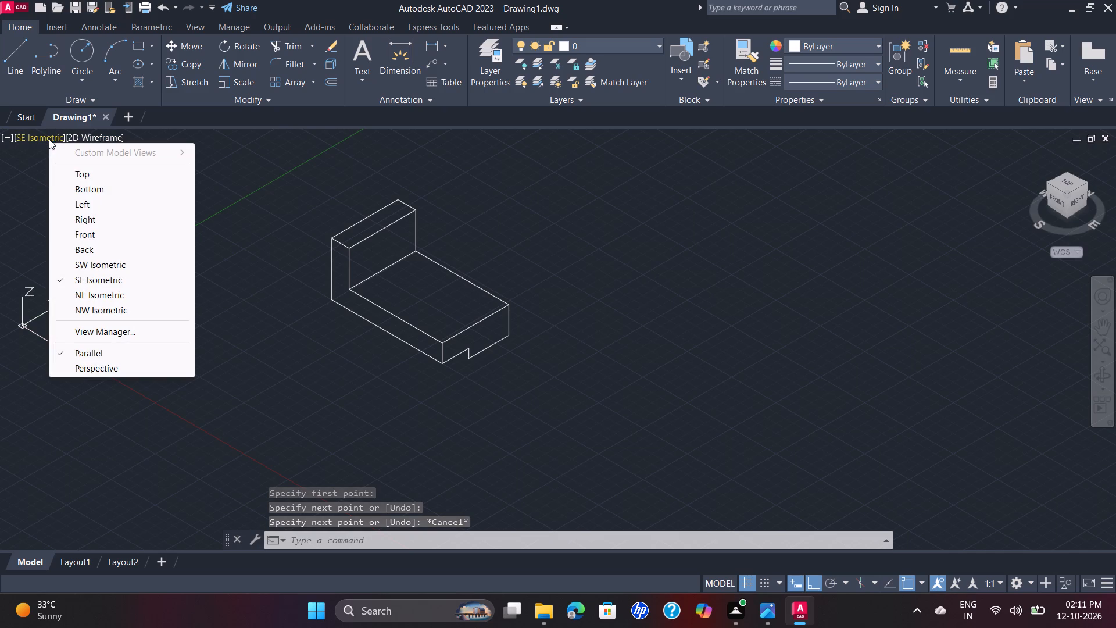
{"action": "left_click", "coordinate": [96, 241]}
{"action": "scroll", "coordinate": [433, 222], "scroll_direction": "down", "scroll_amount": 2}
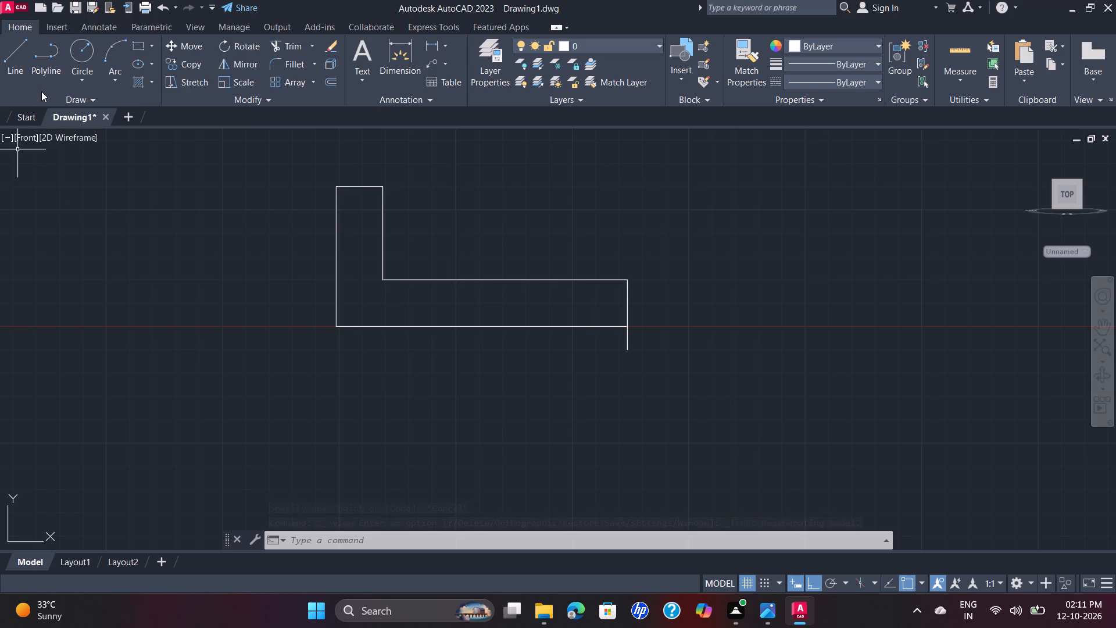
{"action": "left_click", "coordinate": [34, 133]}
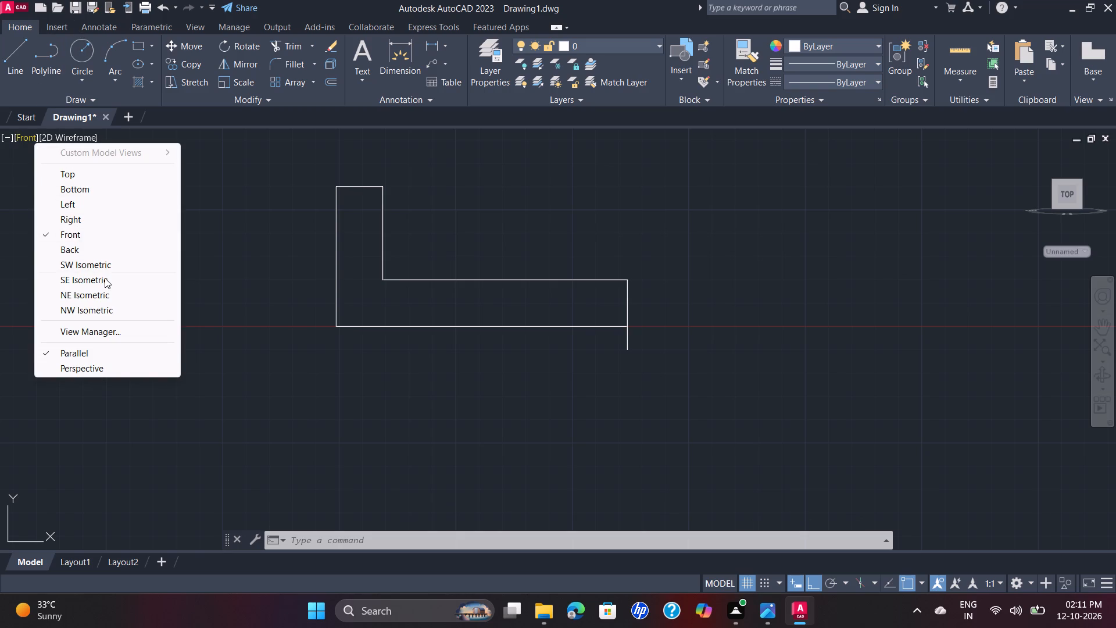
{"action": "left_click", "coordinate": [105, 278]}
{"action": "scroll", "coordinate": [55, 195], "scroll_direction": "down", "scroll_amount": 1}
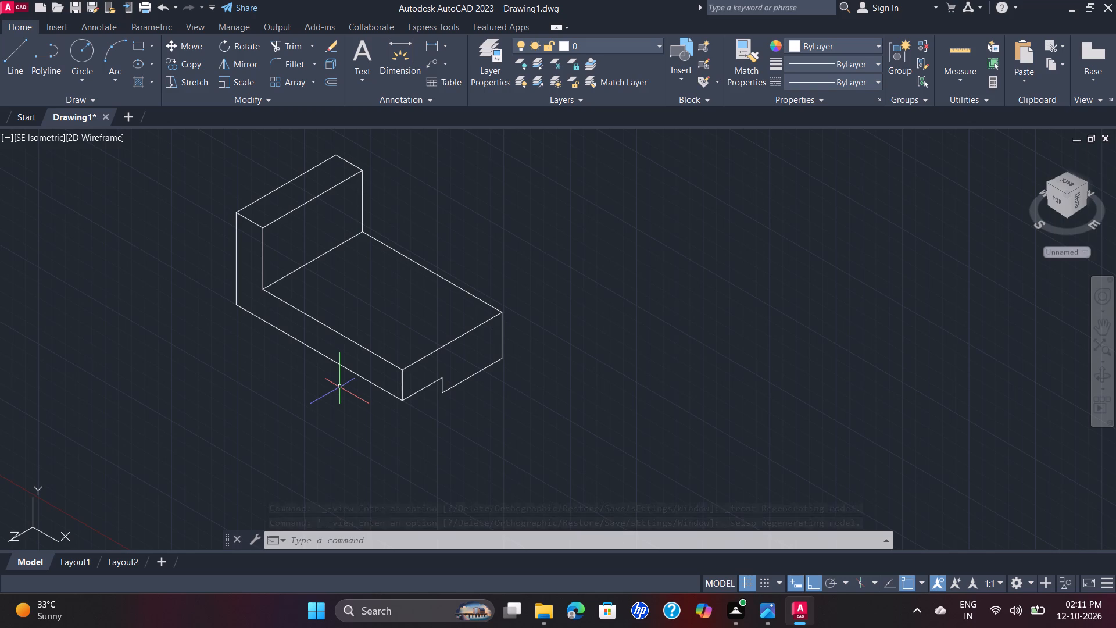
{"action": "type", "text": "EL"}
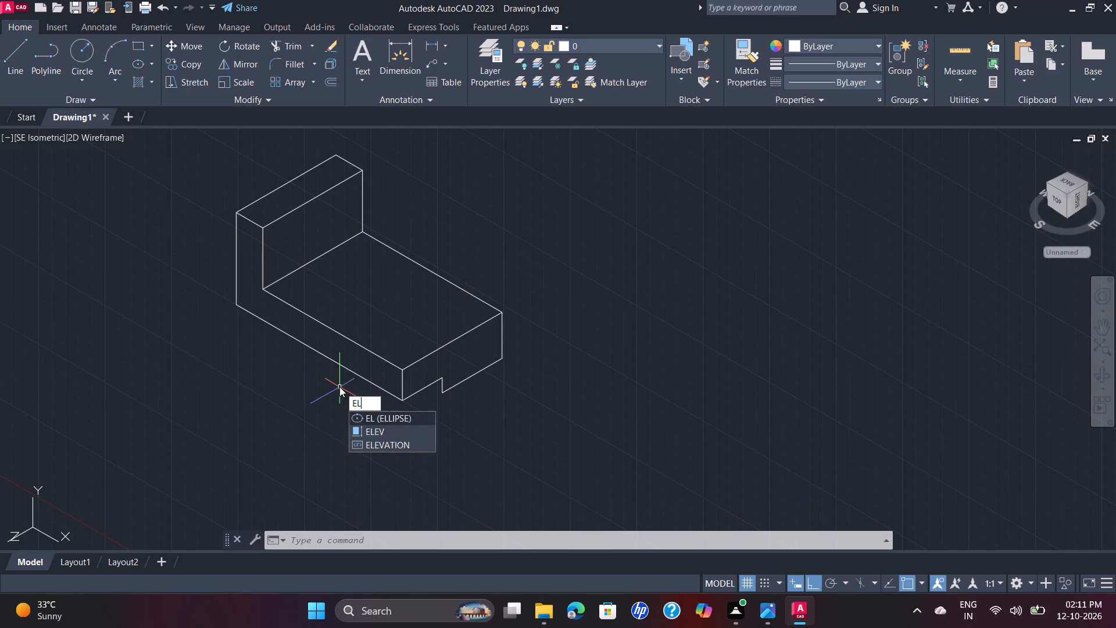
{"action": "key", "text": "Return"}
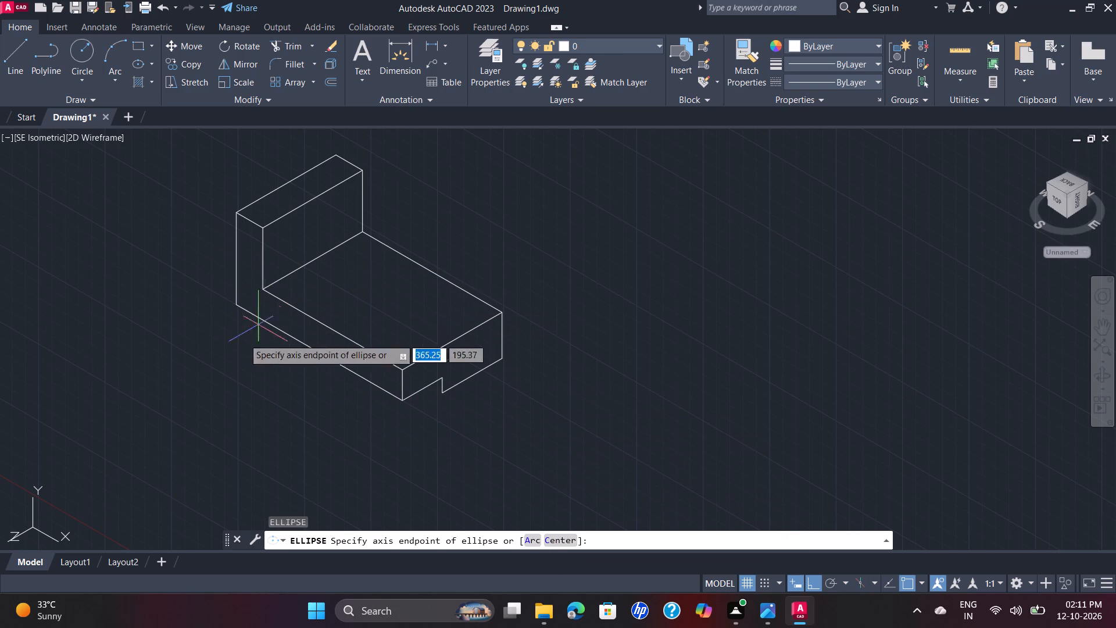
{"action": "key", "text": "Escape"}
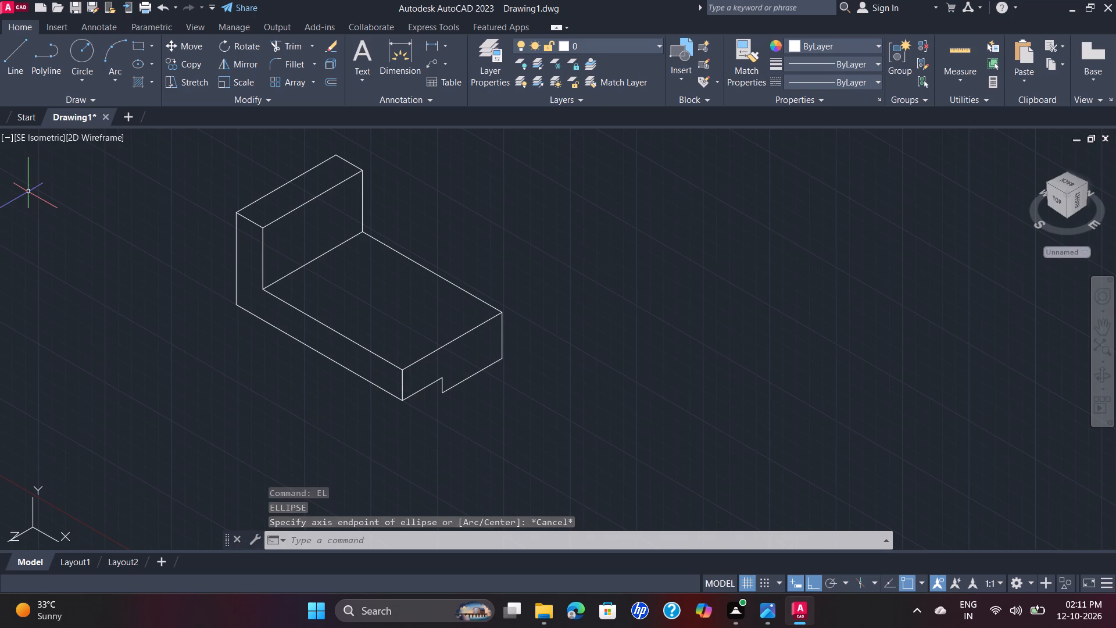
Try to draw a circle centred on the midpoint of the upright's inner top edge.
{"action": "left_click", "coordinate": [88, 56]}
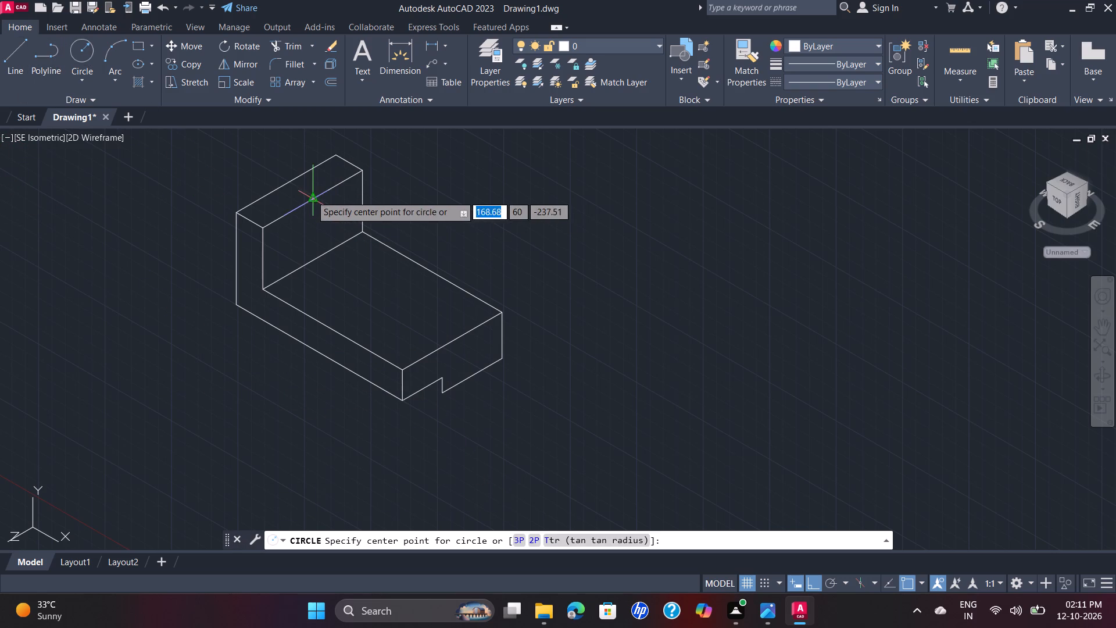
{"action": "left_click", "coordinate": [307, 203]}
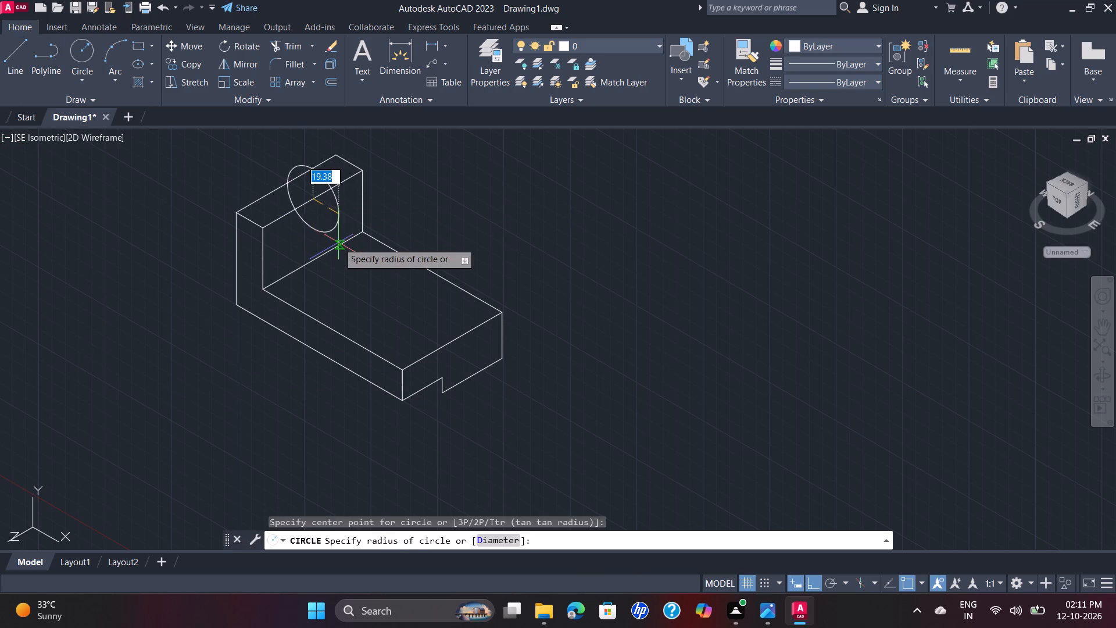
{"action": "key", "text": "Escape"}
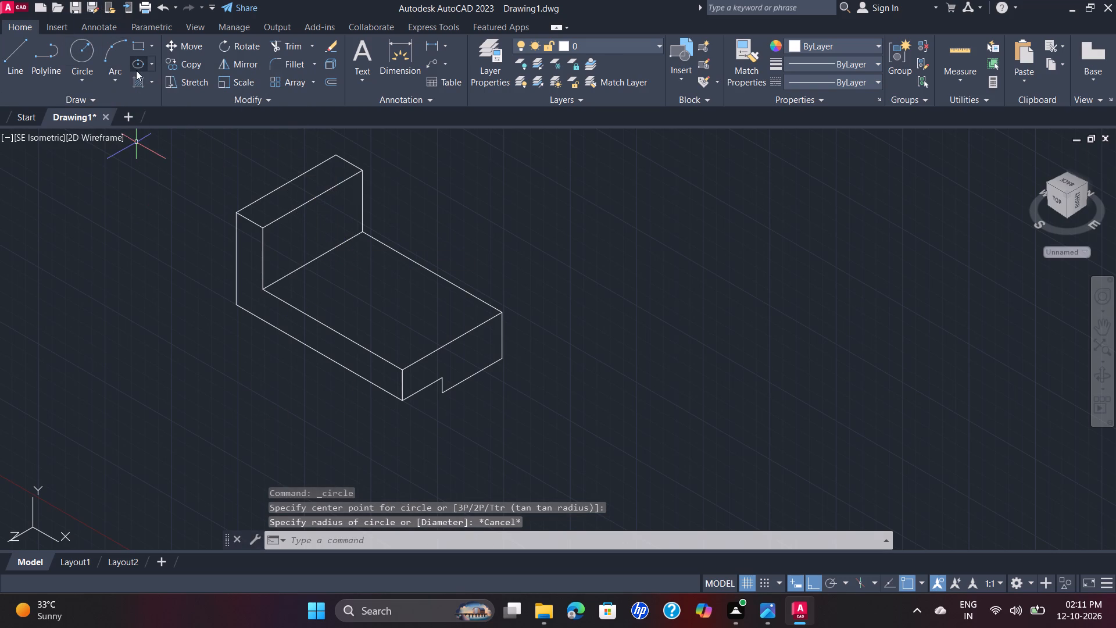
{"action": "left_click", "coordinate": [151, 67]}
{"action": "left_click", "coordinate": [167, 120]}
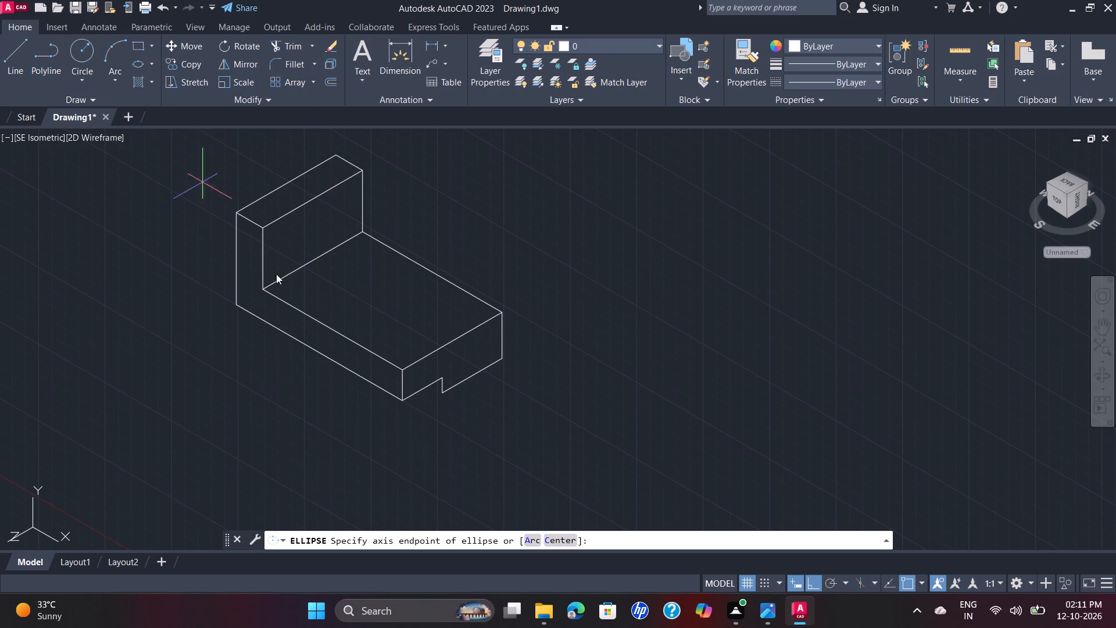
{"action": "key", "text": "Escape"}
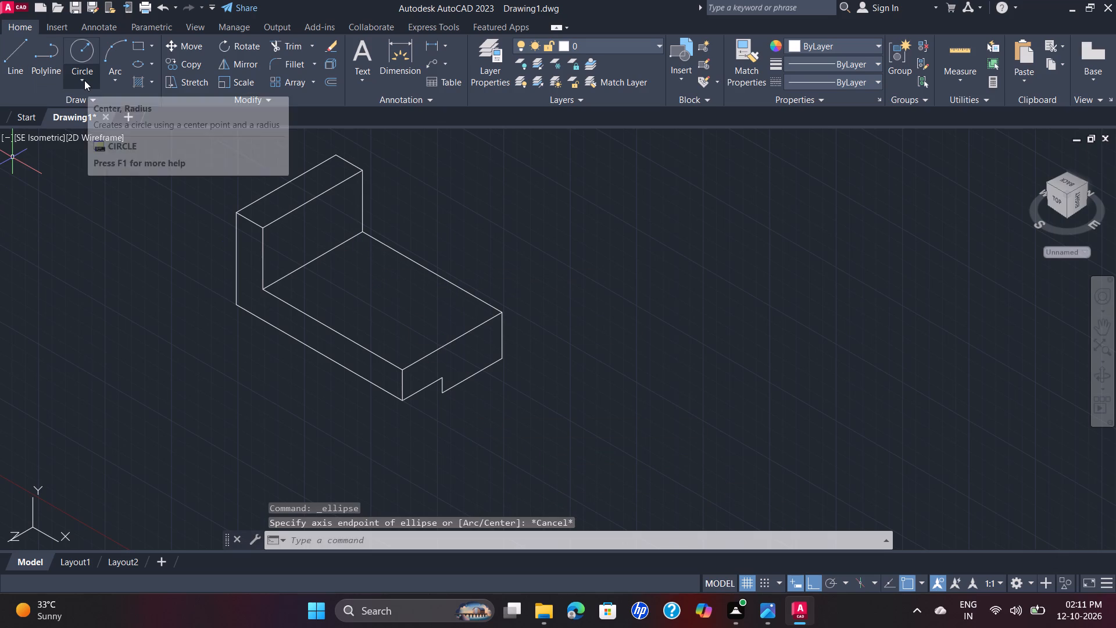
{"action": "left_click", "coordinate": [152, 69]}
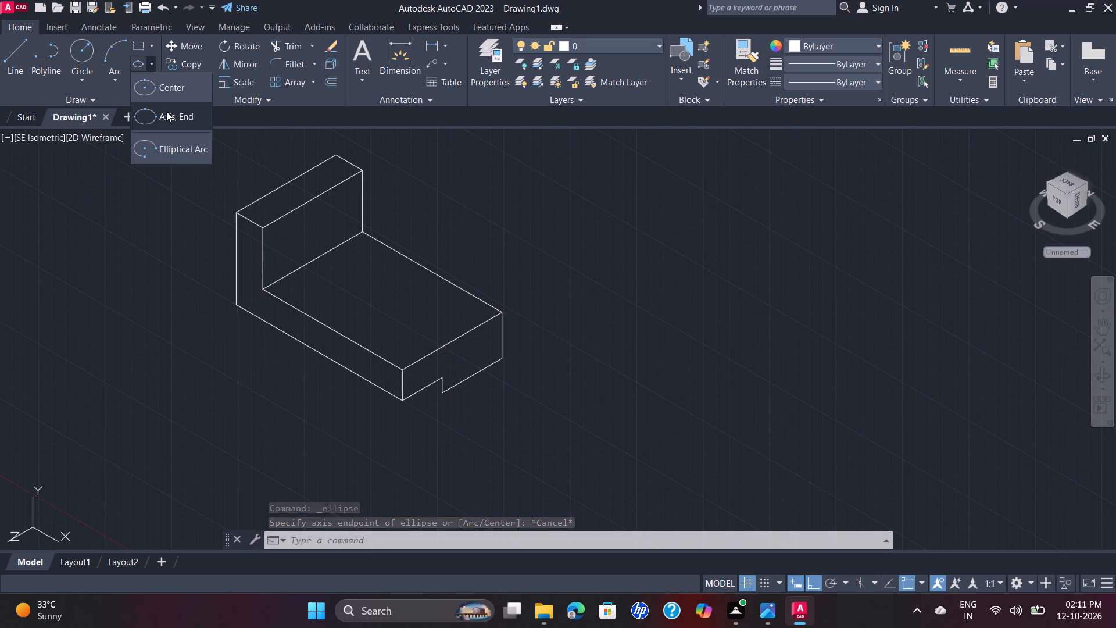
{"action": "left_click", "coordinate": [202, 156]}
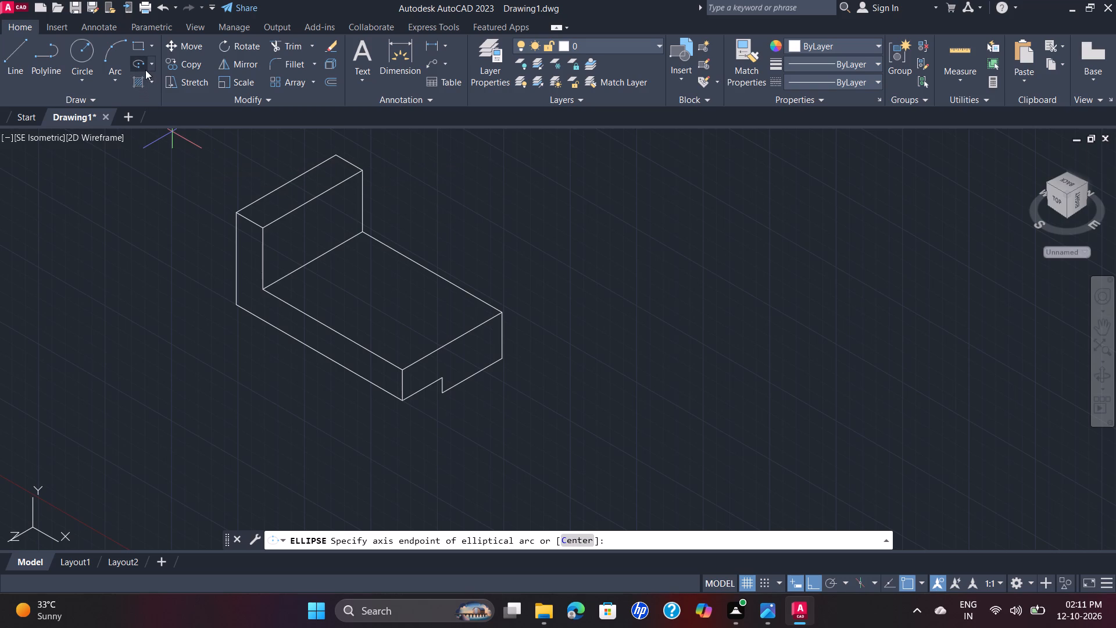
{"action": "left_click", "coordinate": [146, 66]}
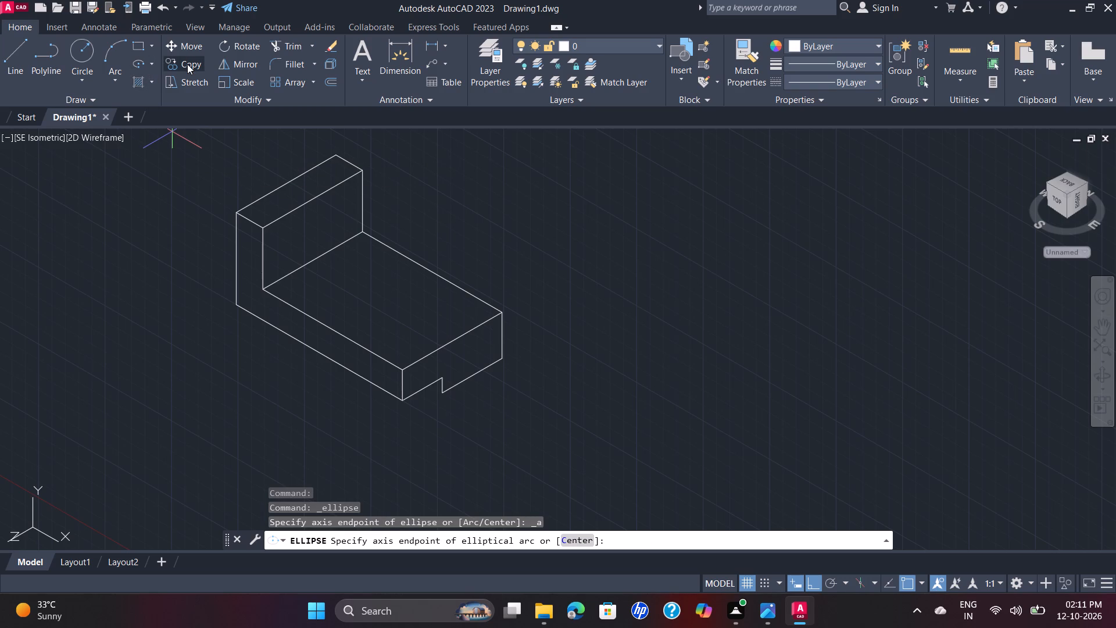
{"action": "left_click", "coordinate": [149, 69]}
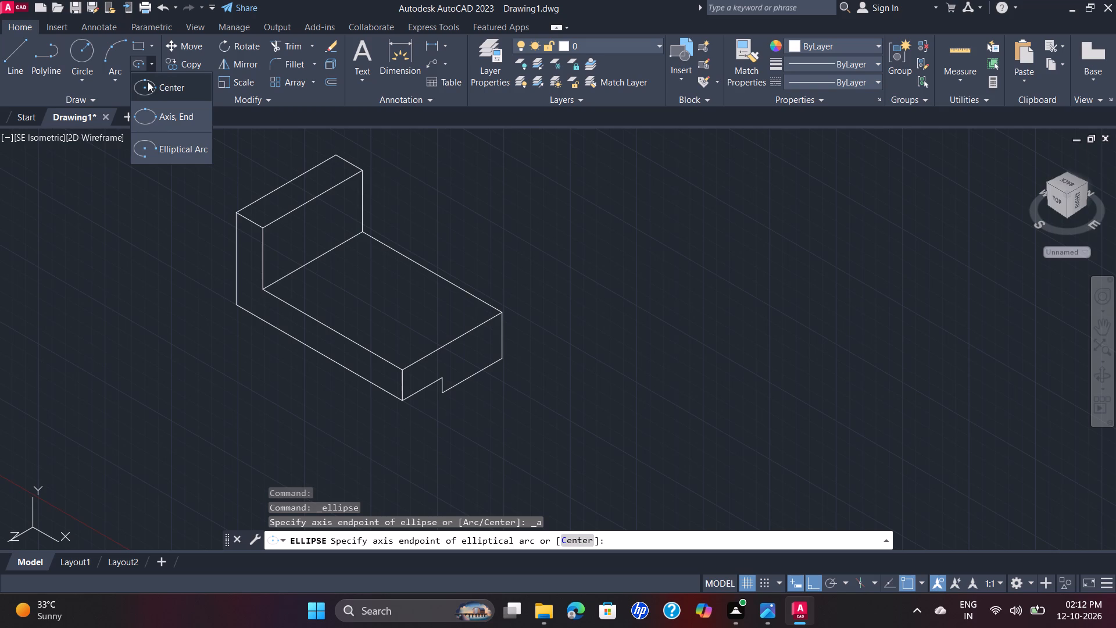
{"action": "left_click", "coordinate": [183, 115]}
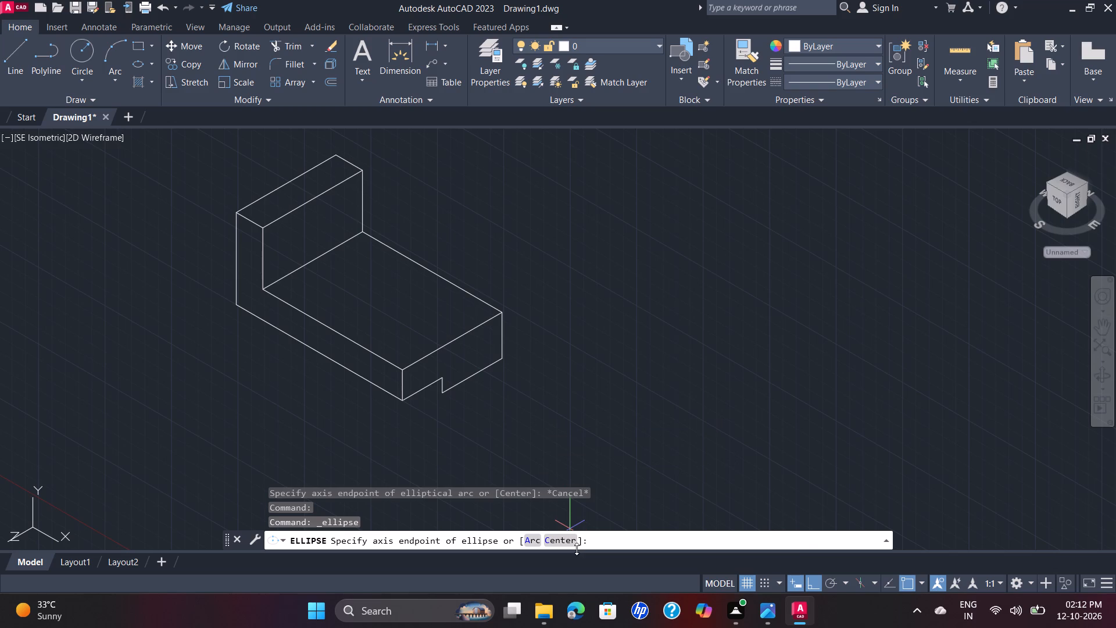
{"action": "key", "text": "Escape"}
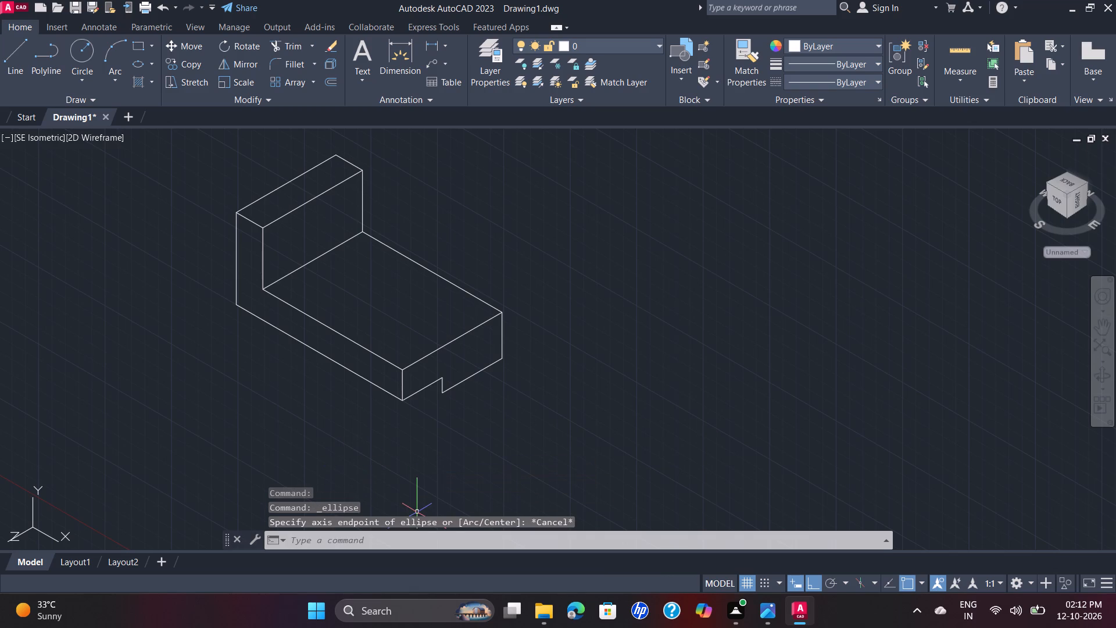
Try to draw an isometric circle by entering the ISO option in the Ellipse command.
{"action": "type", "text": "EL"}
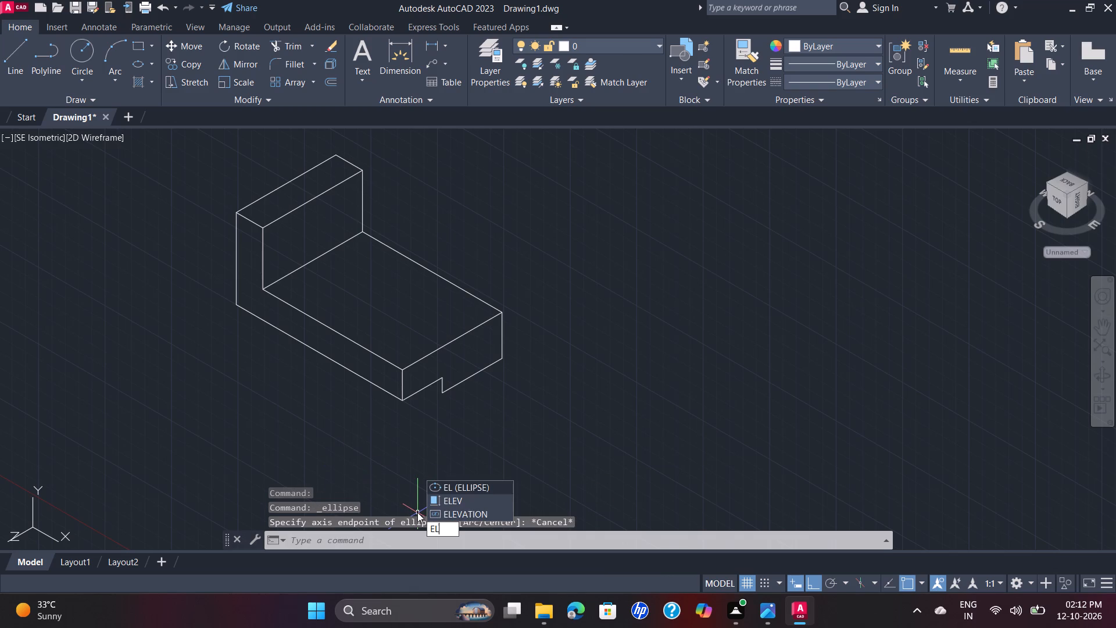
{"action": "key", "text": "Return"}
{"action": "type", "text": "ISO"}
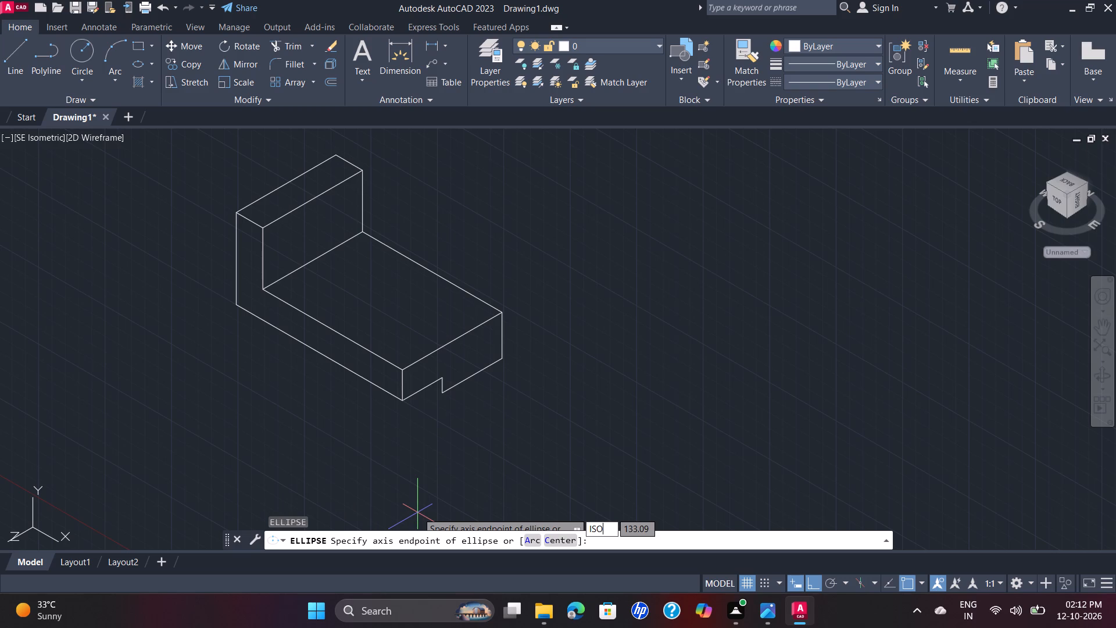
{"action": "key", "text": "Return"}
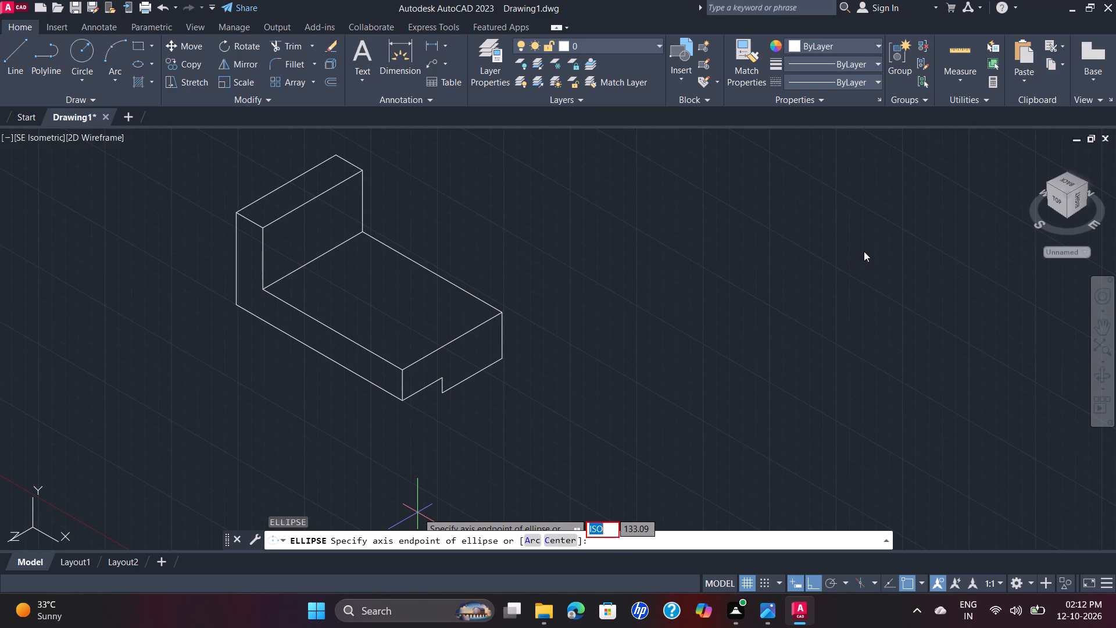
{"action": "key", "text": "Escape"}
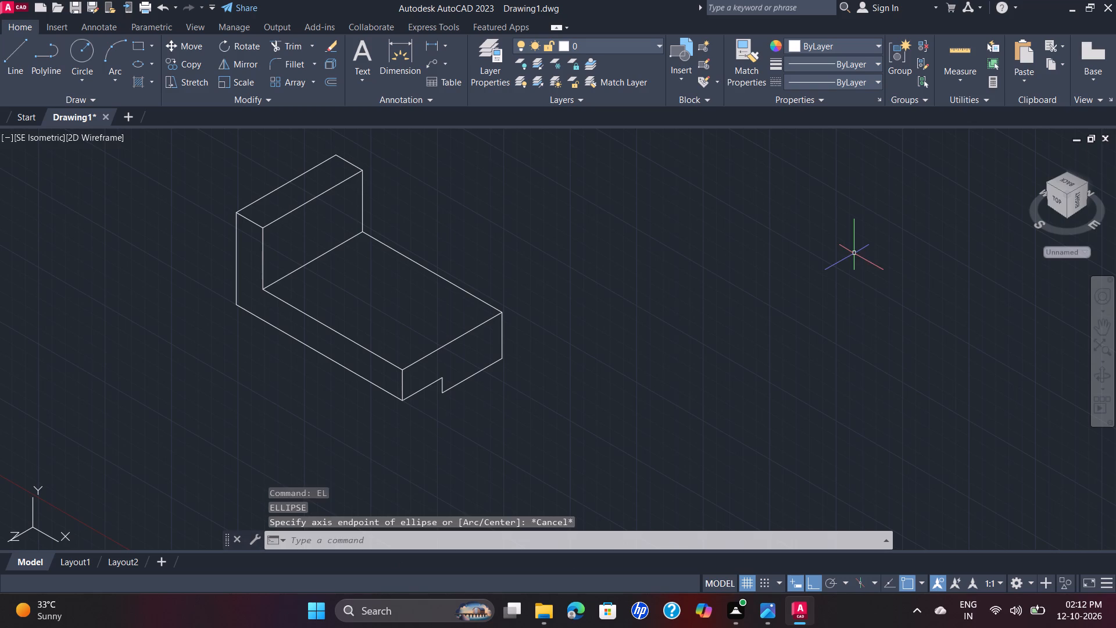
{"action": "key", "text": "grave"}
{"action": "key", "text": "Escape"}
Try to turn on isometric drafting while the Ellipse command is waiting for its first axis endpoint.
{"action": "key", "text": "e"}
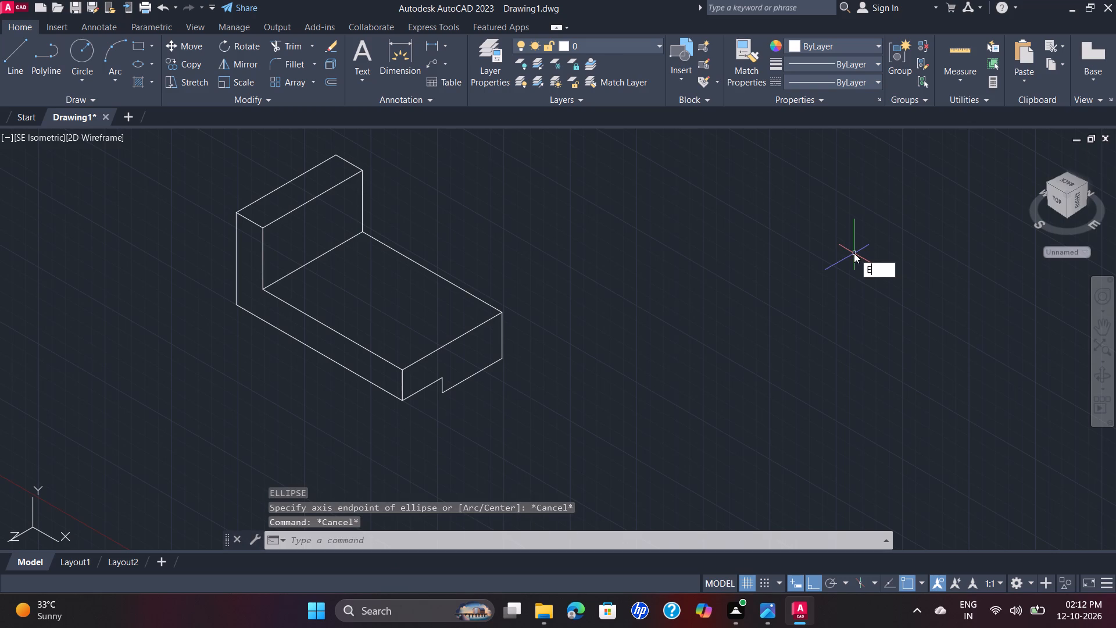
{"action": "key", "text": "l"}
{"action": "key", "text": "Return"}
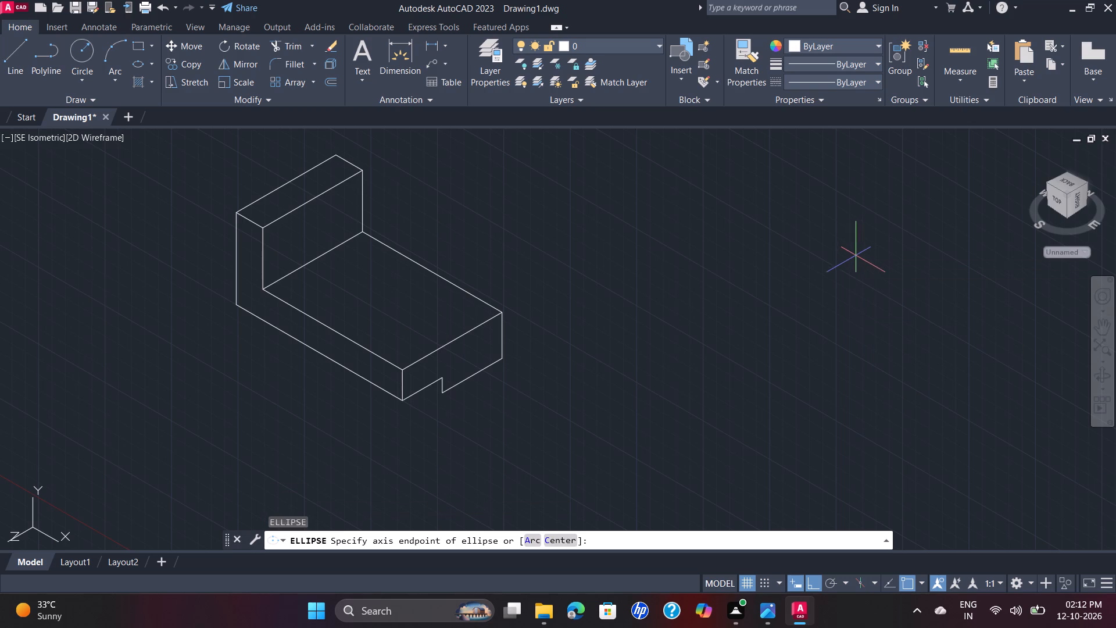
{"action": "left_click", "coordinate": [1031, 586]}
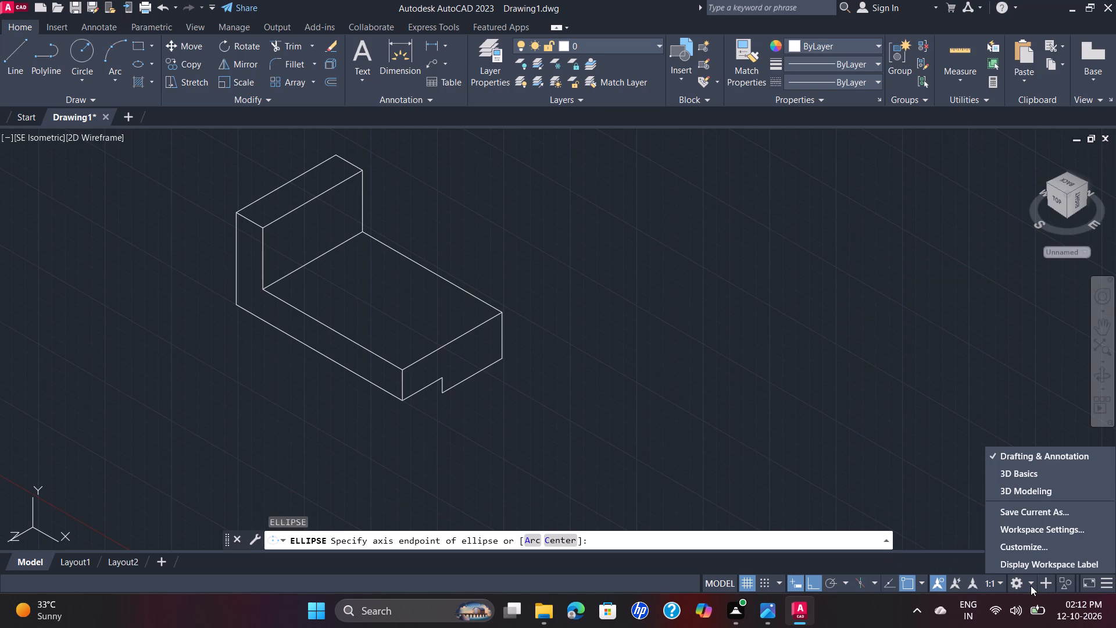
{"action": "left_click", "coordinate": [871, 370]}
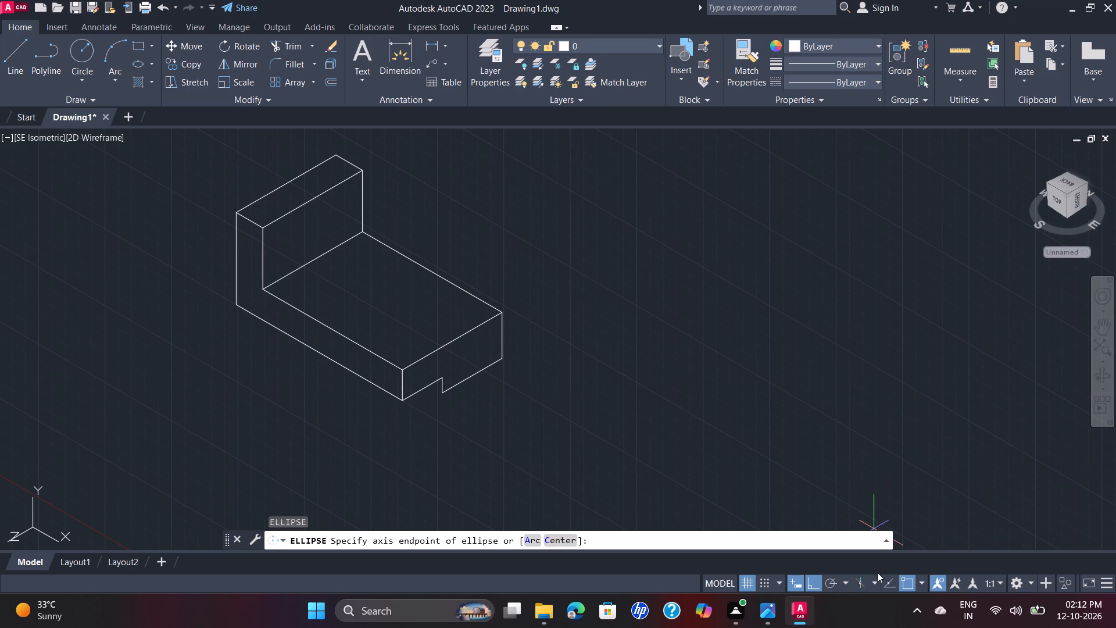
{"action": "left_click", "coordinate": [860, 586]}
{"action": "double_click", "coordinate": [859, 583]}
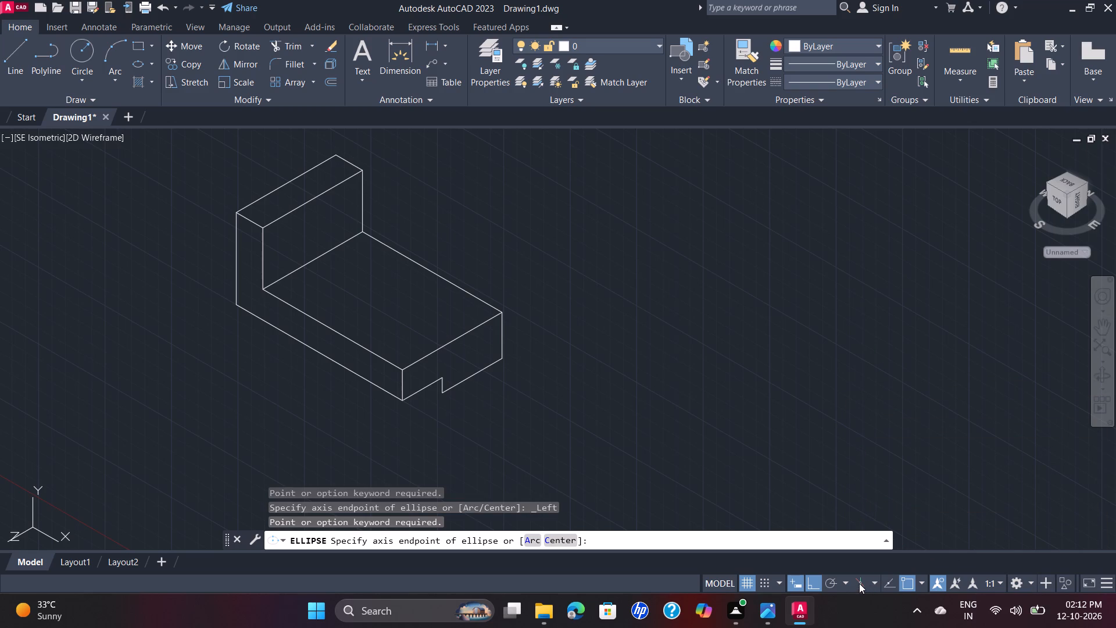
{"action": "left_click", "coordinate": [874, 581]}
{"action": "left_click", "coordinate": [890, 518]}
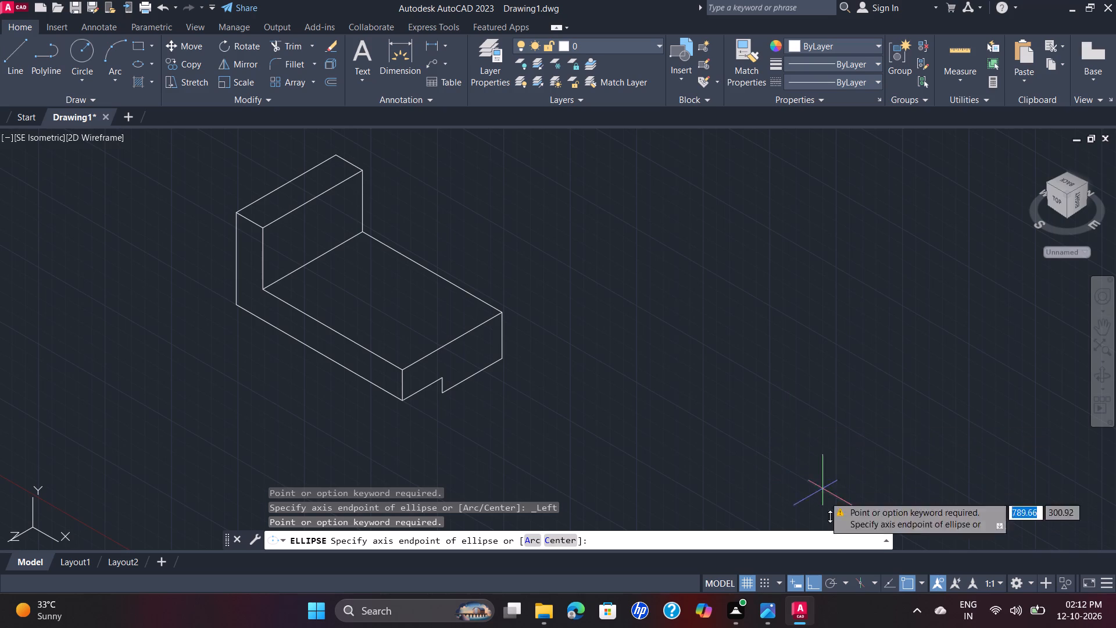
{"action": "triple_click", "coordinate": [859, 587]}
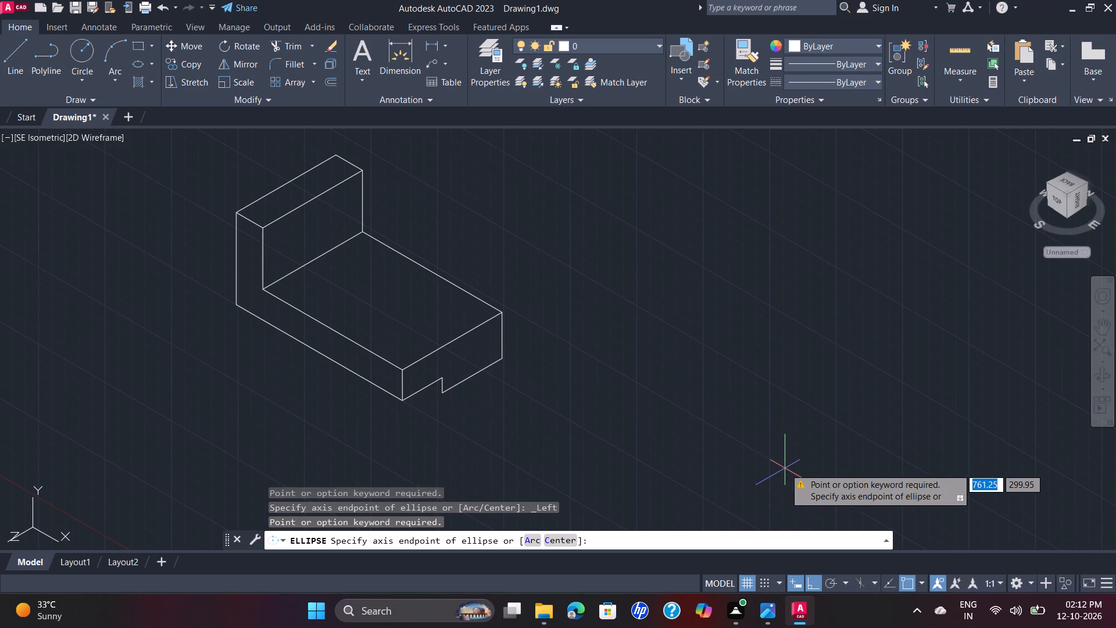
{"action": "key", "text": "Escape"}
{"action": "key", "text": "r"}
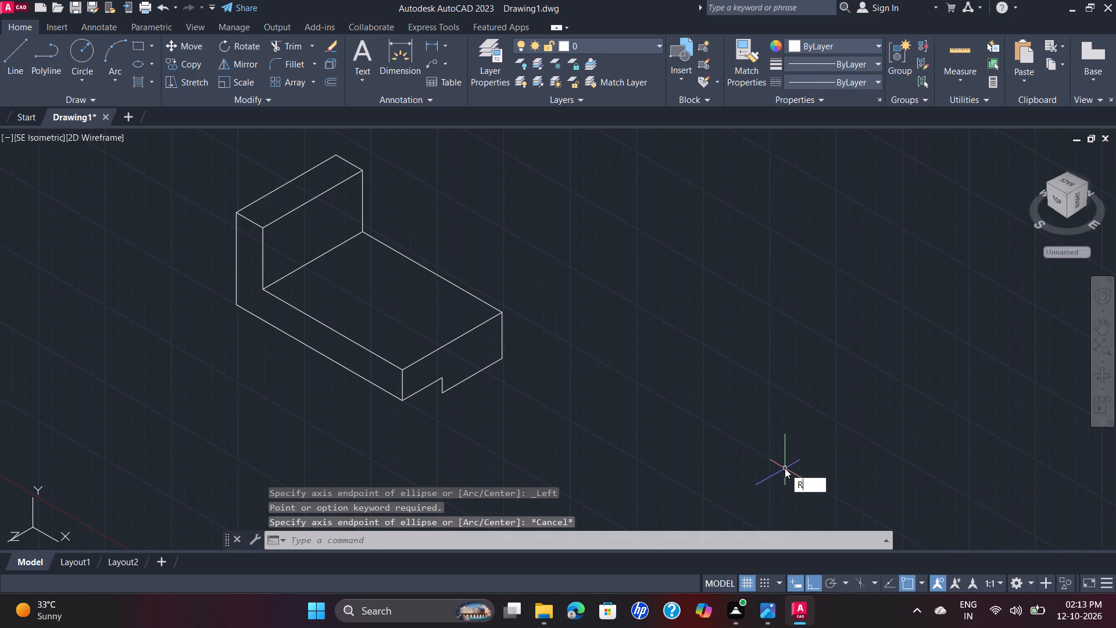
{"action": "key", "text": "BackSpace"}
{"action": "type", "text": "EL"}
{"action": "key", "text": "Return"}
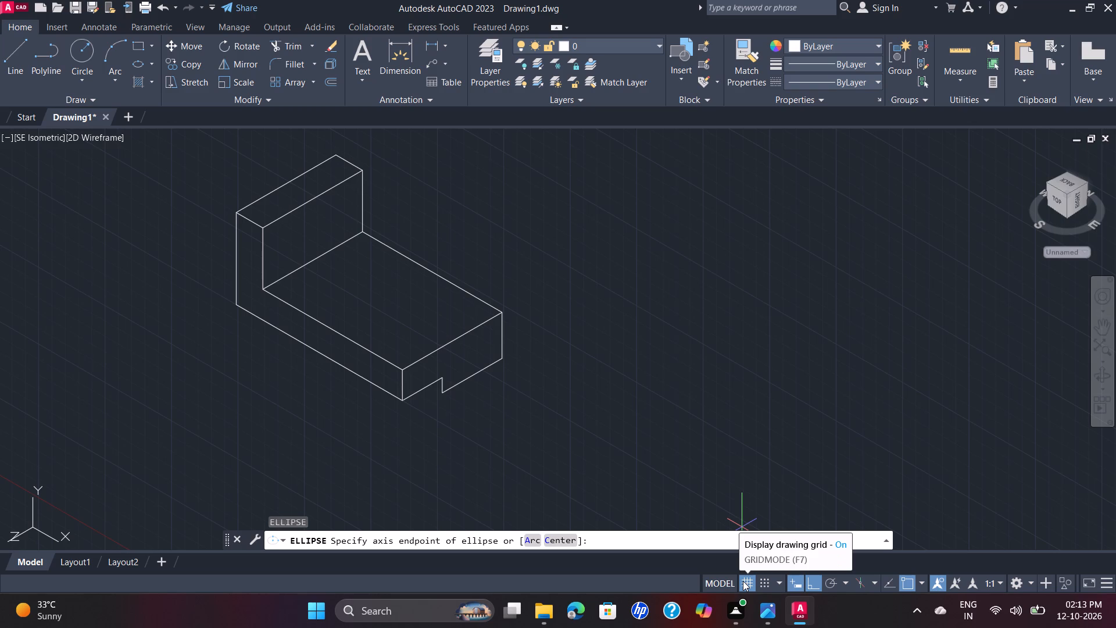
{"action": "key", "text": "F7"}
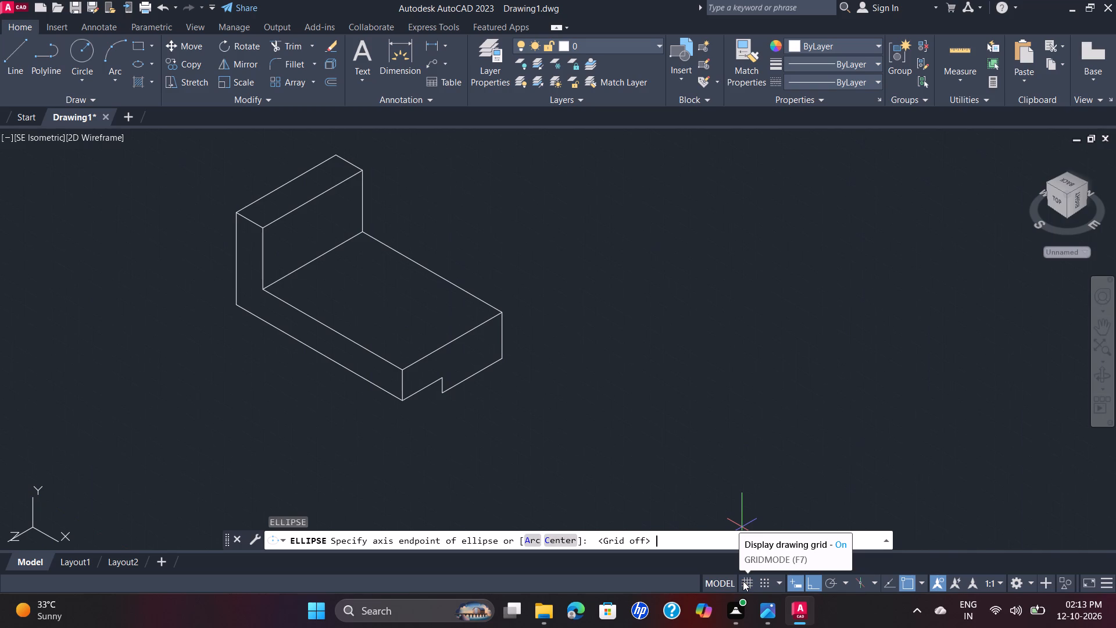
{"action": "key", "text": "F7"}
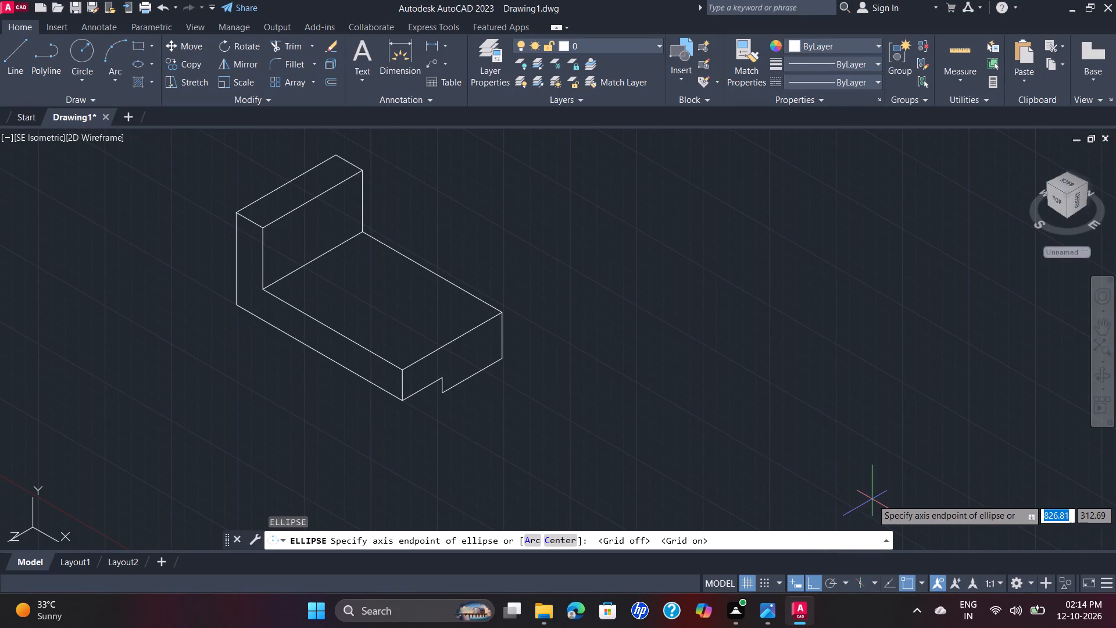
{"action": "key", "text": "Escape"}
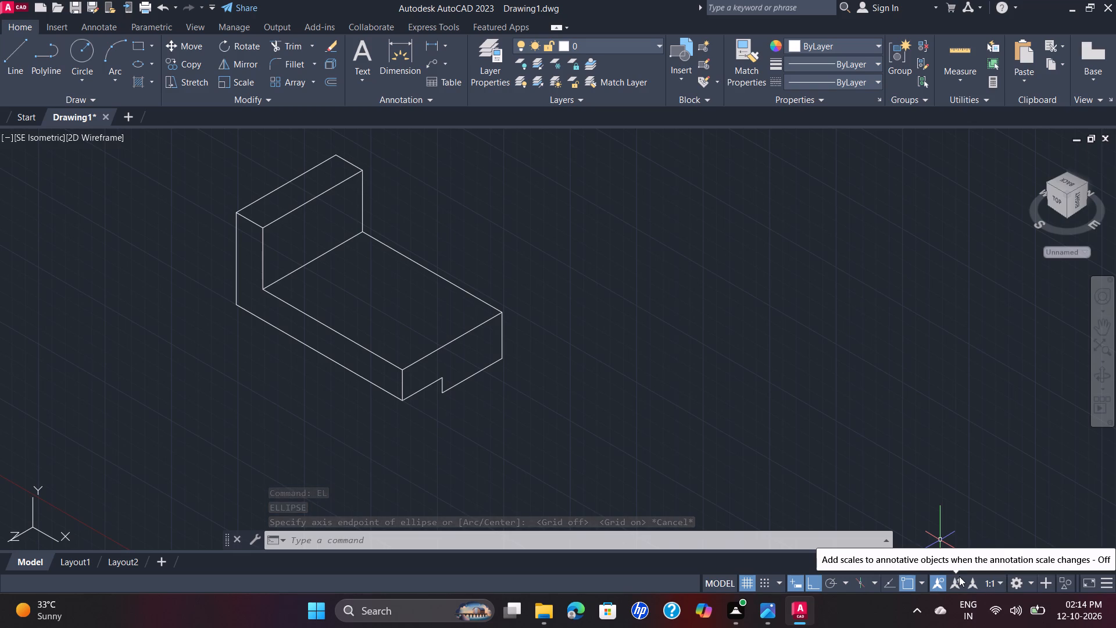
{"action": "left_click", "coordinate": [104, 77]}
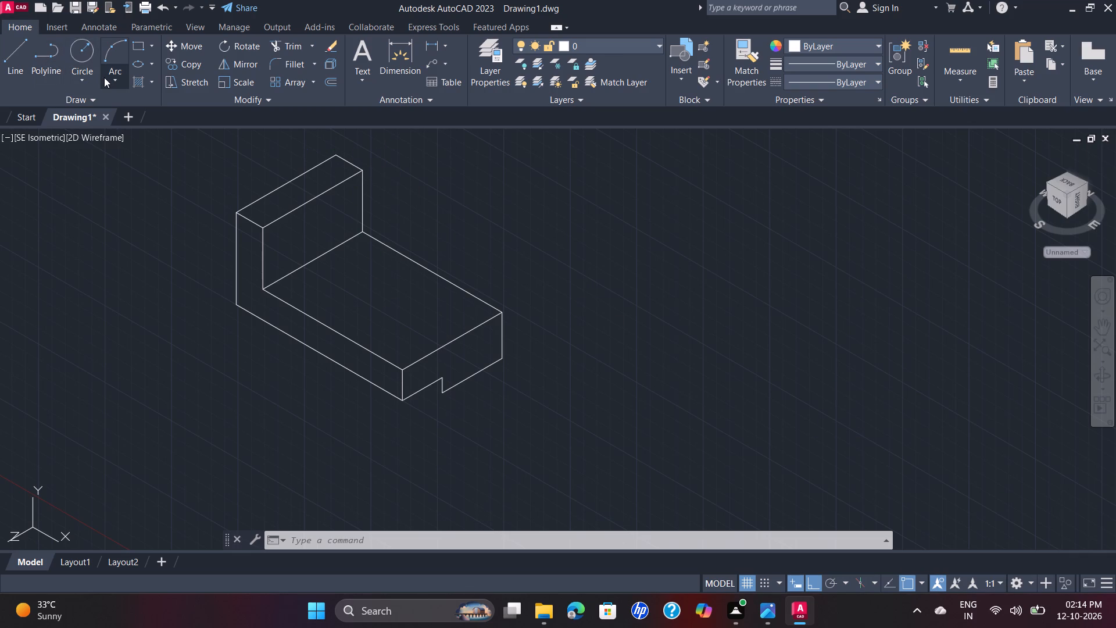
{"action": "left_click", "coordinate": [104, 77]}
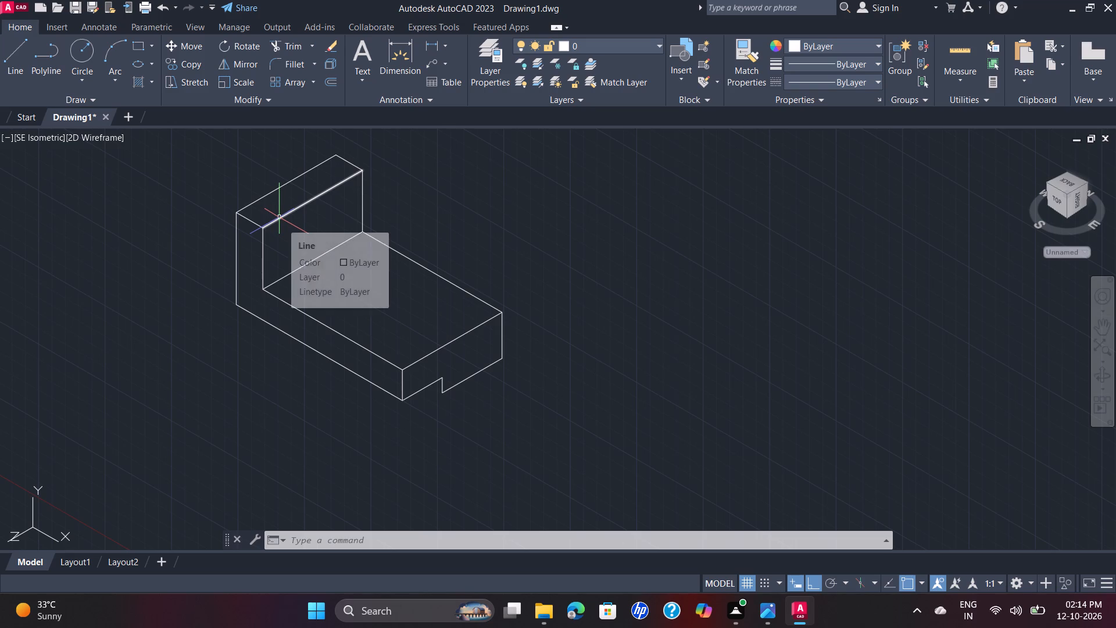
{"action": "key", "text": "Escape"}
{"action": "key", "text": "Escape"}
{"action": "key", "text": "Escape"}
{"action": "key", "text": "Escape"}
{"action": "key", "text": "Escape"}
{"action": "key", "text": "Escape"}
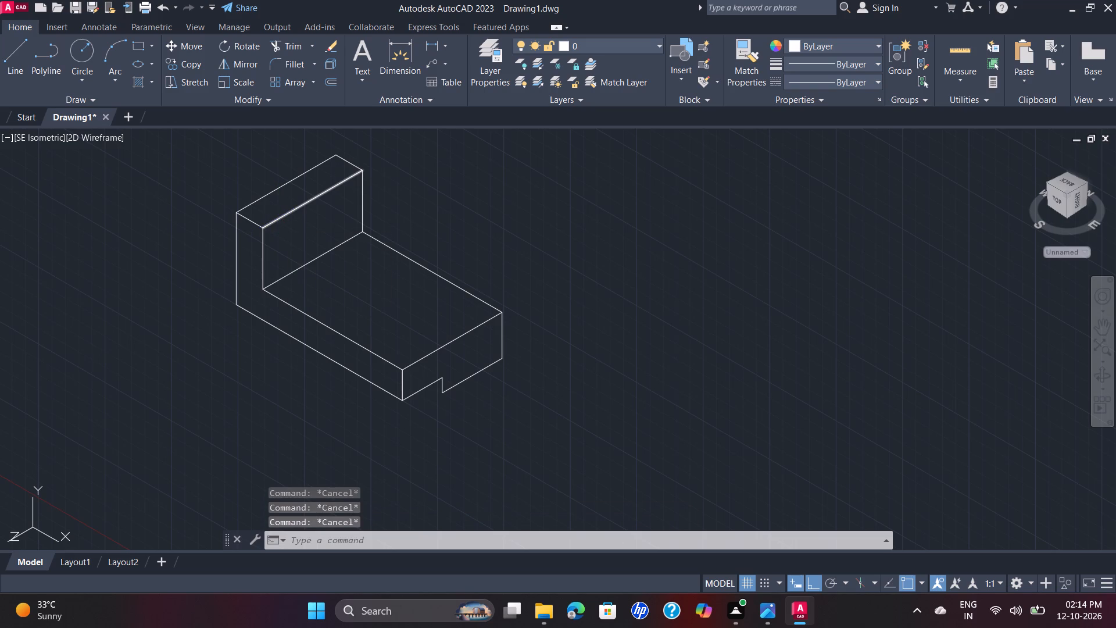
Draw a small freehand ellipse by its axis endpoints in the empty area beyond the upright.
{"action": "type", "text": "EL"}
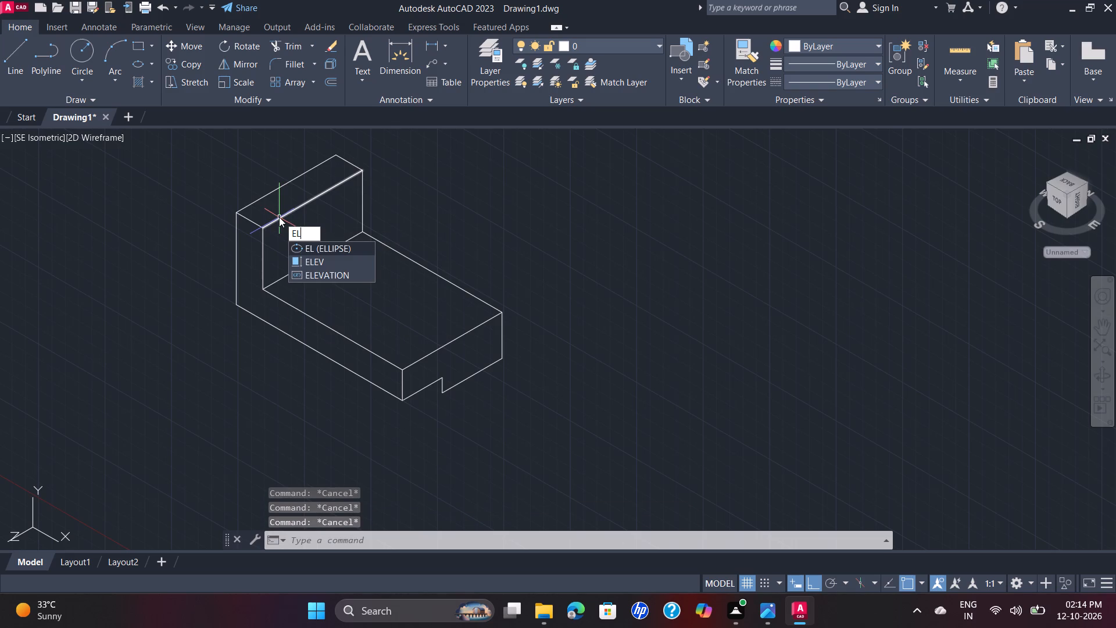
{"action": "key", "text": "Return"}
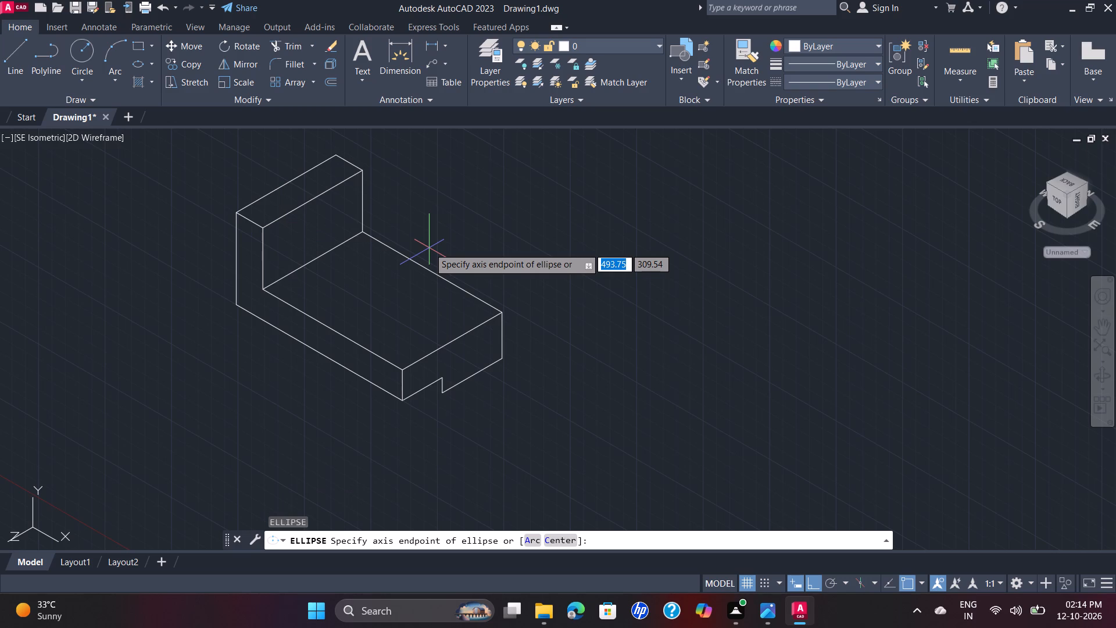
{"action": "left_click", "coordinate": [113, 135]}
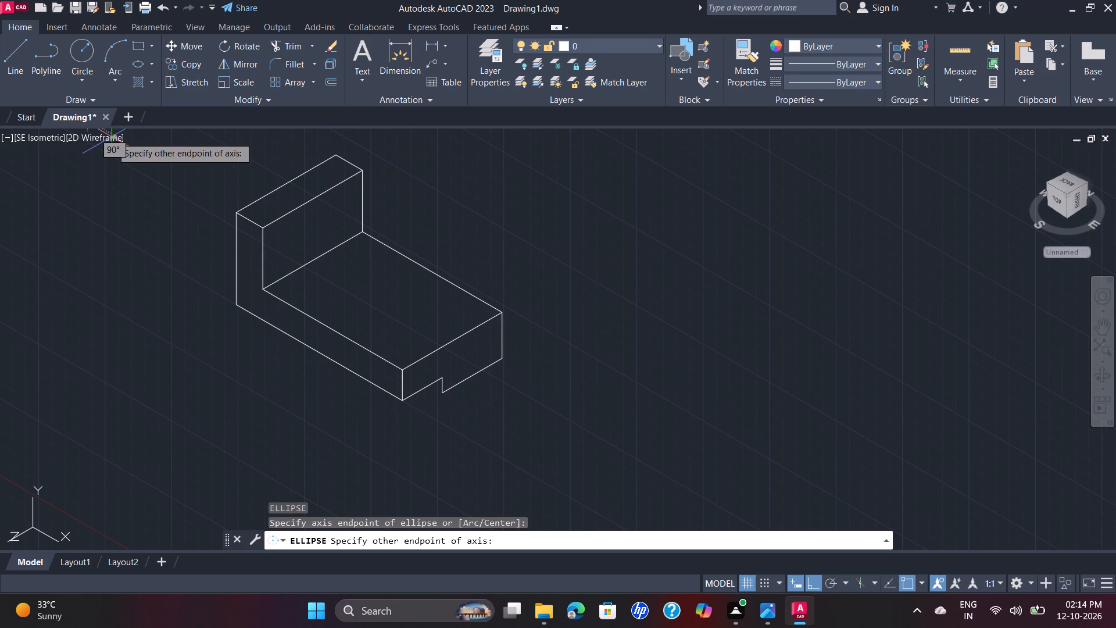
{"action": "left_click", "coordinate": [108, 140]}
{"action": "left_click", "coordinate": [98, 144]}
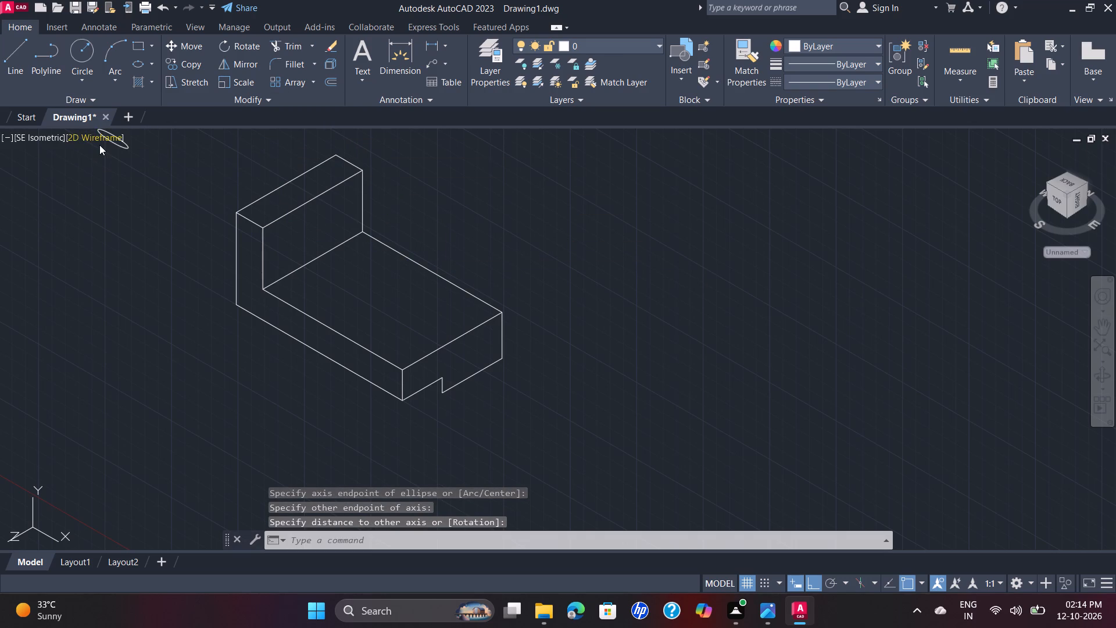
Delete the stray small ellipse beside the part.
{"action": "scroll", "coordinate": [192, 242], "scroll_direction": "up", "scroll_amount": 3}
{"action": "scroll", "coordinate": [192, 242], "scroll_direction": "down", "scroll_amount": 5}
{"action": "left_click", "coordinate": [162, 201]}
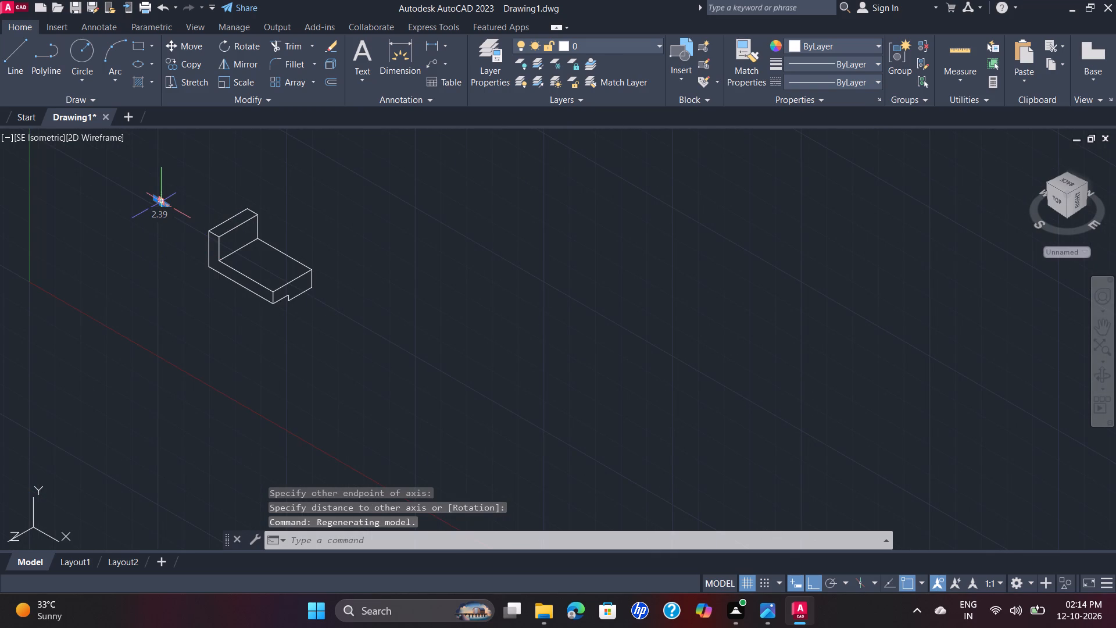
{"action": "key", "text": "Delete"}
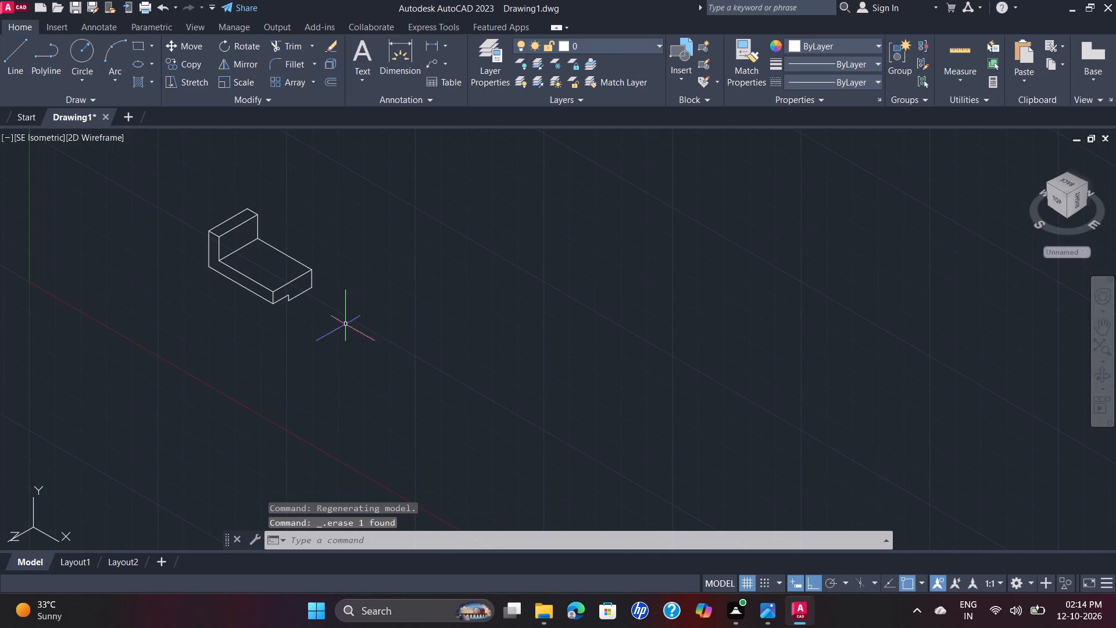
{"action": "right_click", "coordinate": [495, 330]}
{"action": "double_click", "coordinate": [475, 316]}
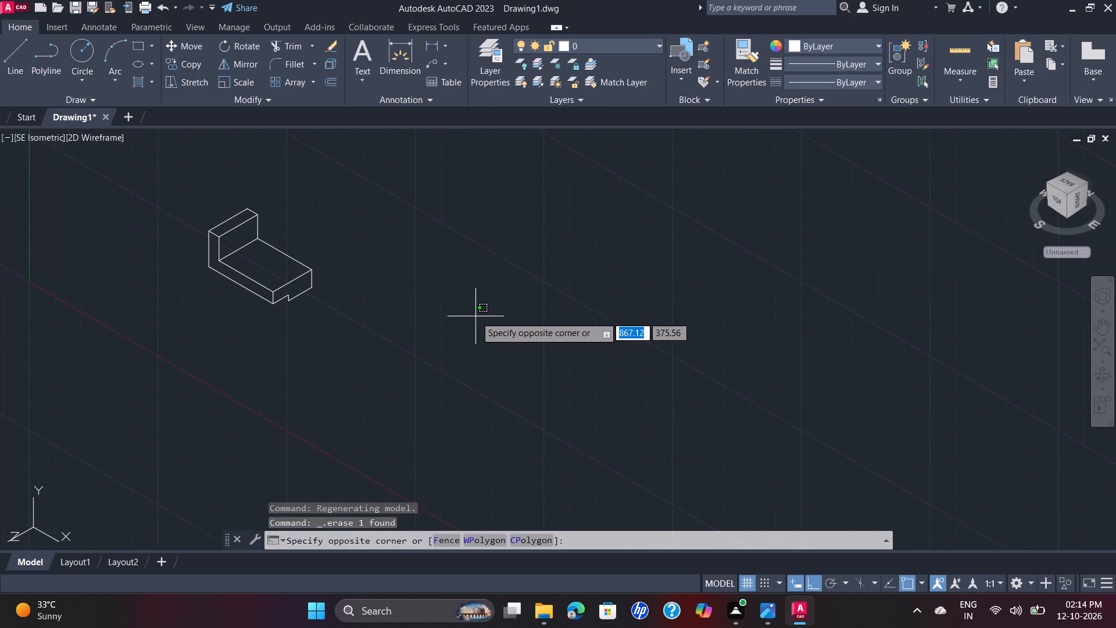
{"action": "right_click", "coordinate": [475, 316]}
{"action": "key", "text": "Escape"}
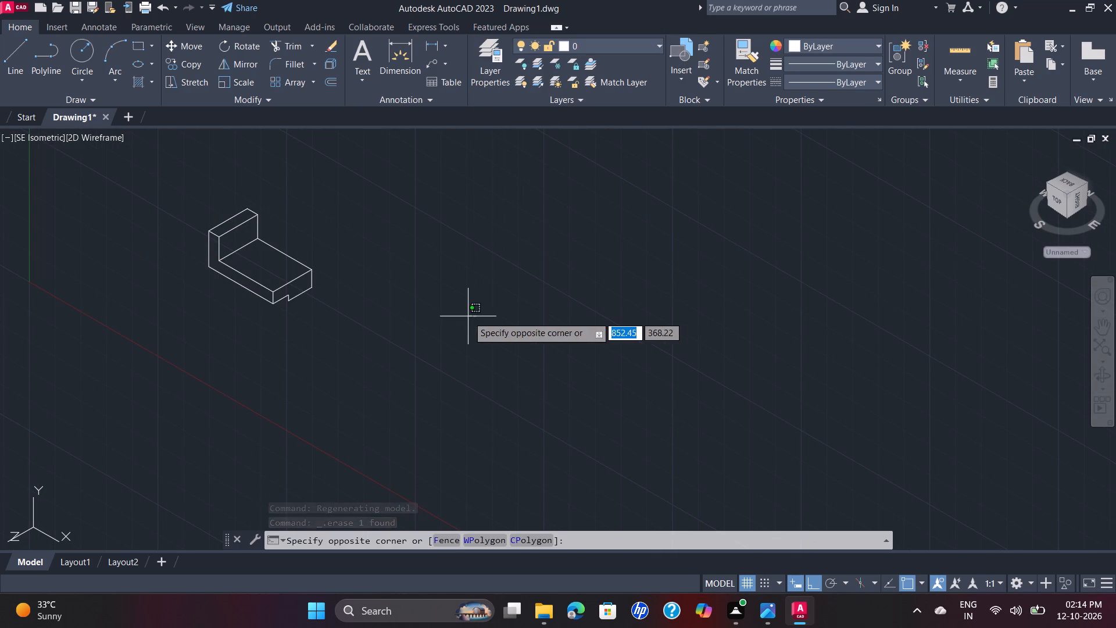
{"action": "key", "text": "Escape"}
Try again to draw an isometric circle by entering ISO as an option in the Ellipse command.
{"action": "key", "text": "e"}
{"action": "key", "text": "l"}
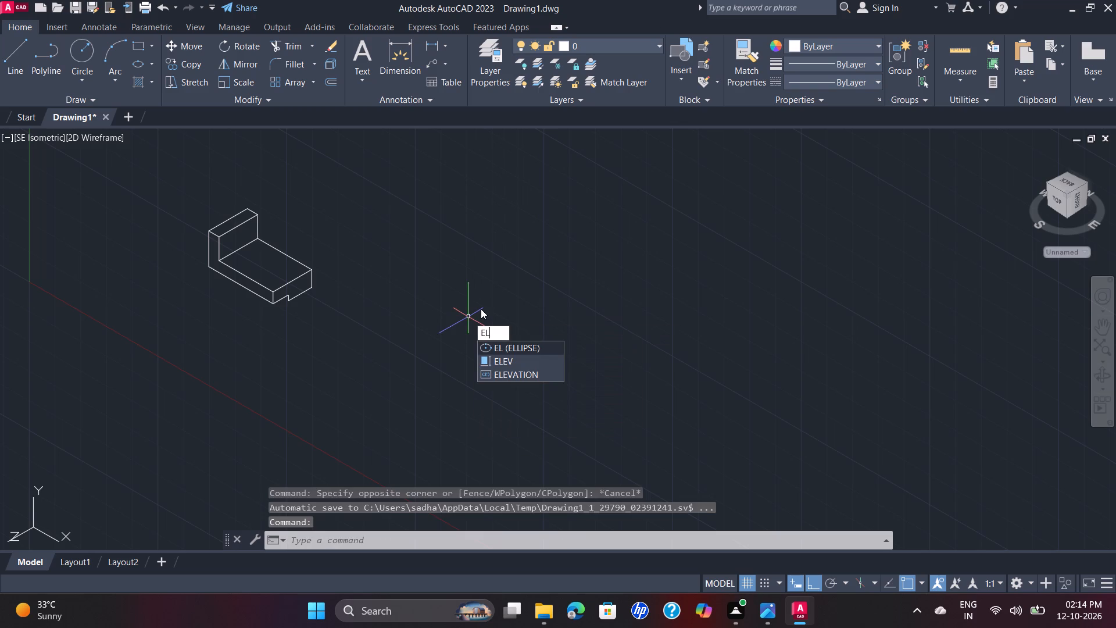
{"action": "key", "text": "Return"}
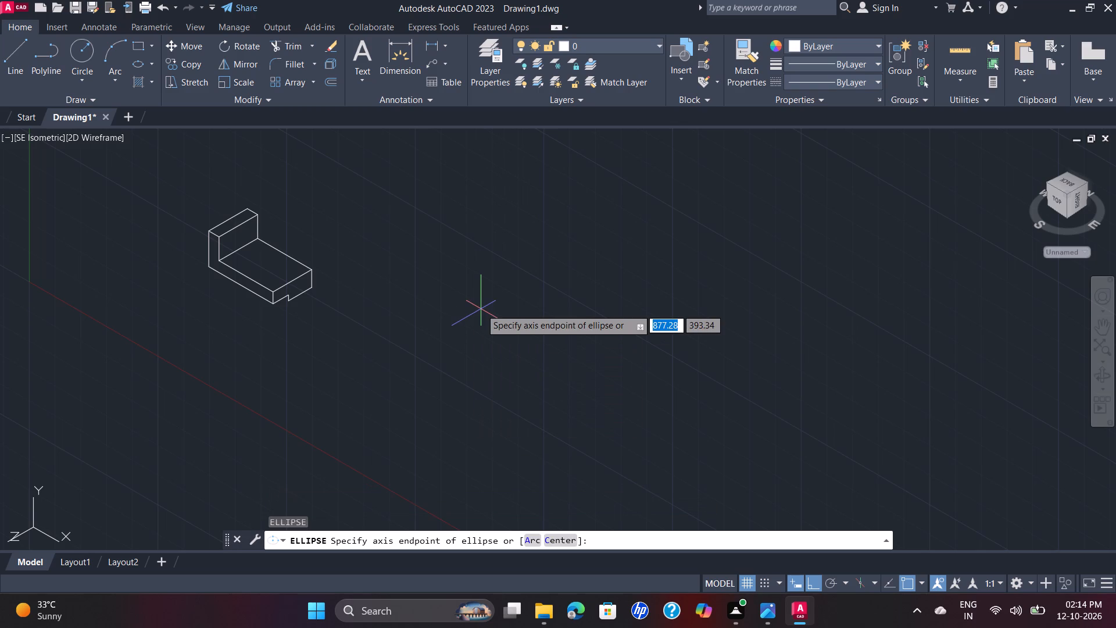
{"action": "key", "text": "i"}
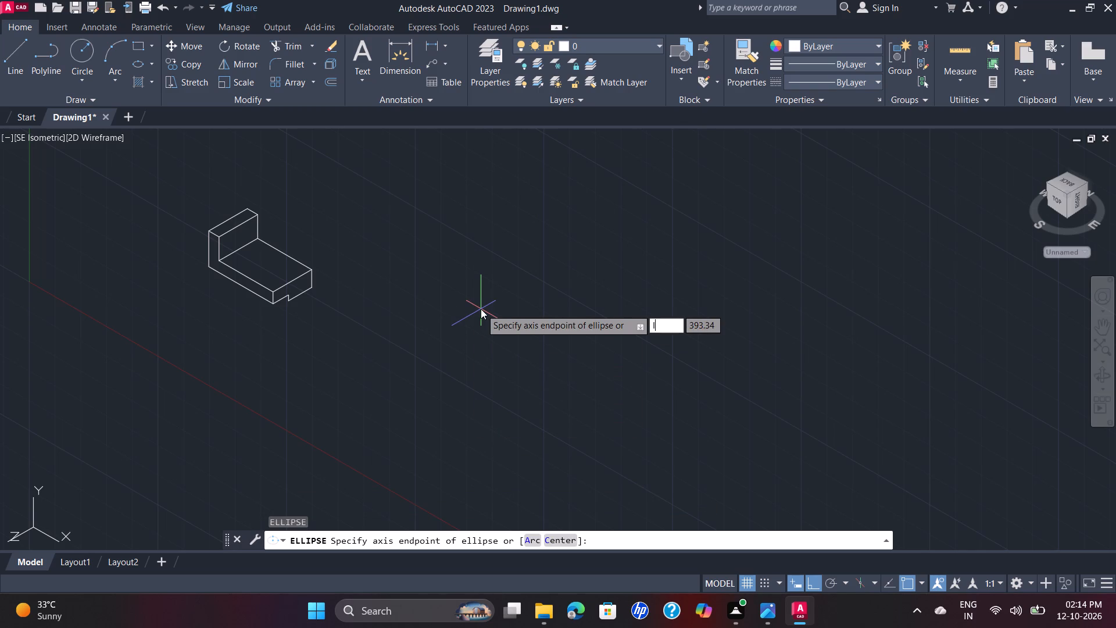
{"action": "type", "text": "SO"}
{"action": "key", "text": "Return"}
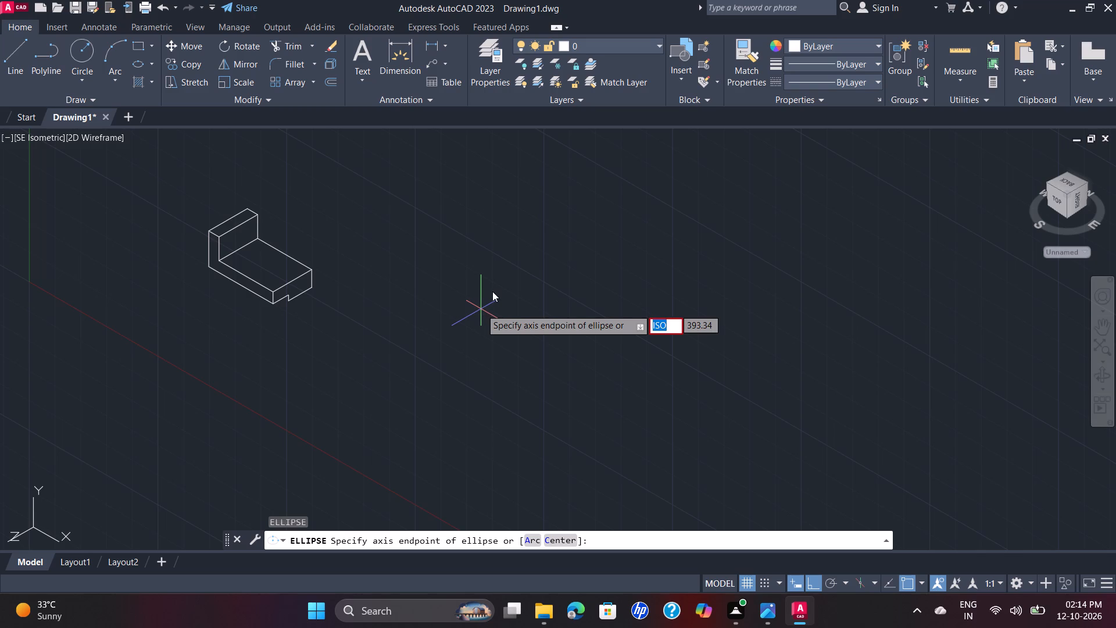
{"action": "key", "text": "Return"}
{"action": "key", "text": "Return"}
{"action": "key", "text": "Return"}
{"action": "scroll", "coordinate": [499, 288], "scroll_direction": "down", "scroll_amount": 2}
Turn Ortho mode off and leave the Ellipse command.
{"action": "left_click", "coordinate": [810, 584]}
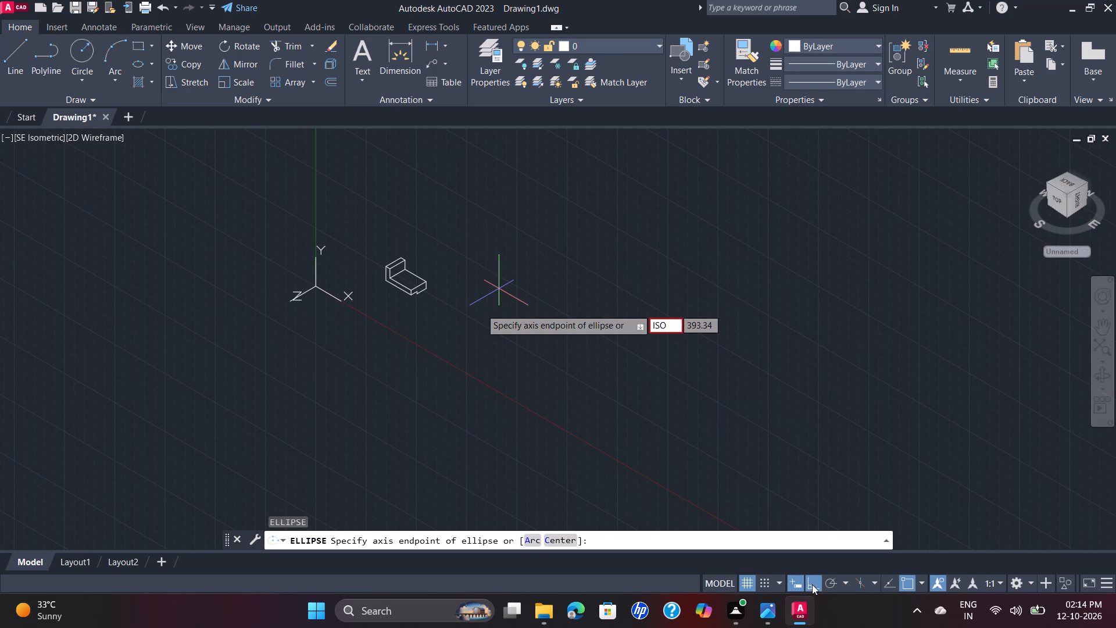
{"action": "double_click", "coordinate": [812, 584]}
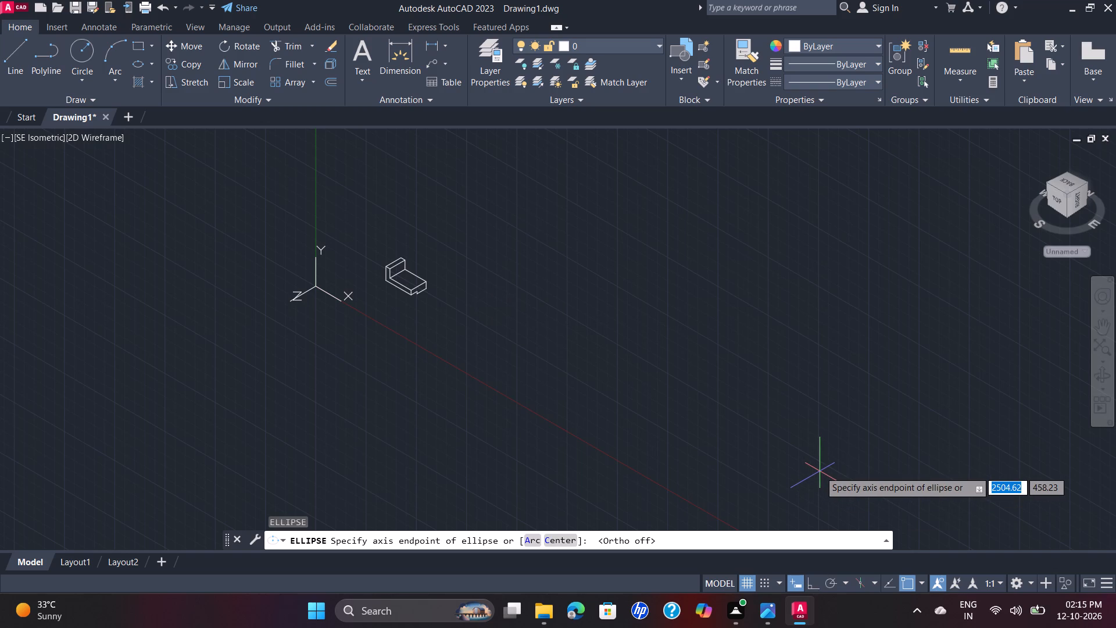
{"action": "key", "text": "Escape"}
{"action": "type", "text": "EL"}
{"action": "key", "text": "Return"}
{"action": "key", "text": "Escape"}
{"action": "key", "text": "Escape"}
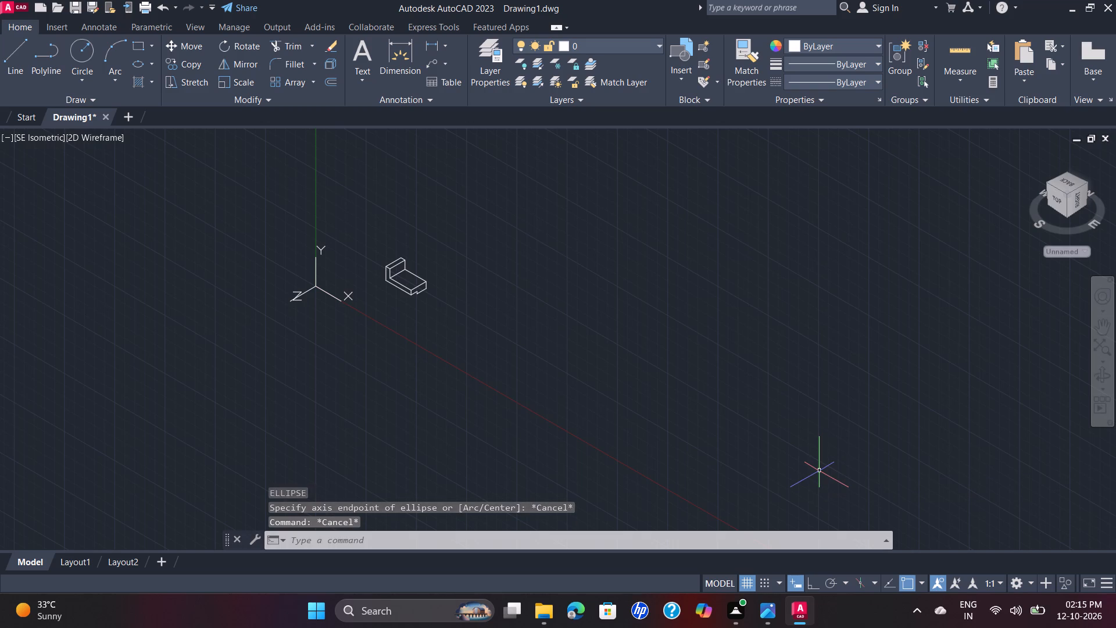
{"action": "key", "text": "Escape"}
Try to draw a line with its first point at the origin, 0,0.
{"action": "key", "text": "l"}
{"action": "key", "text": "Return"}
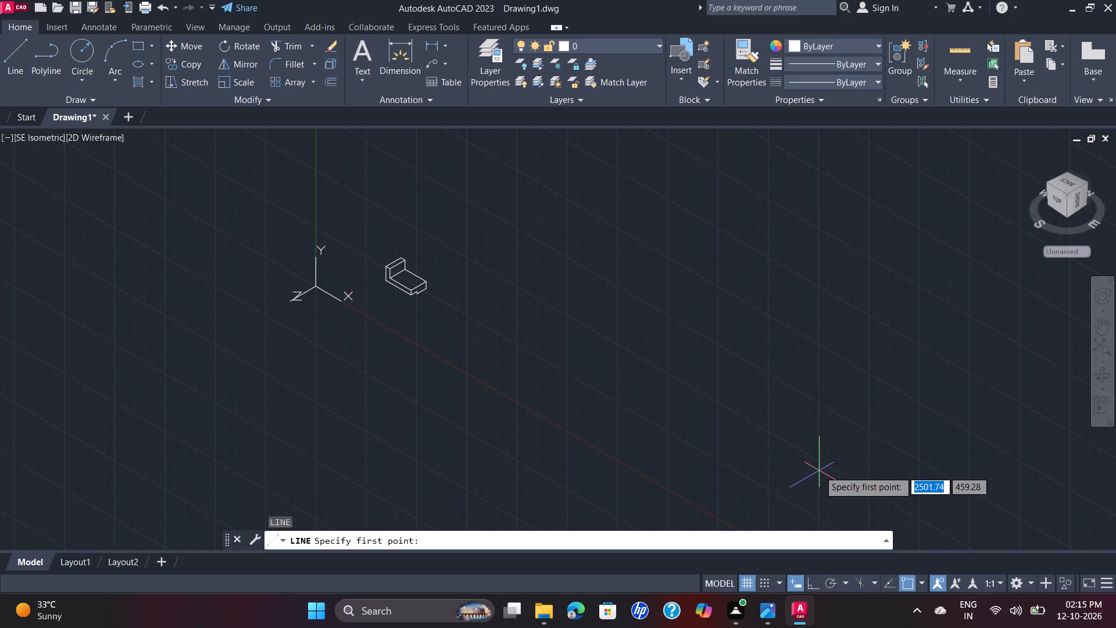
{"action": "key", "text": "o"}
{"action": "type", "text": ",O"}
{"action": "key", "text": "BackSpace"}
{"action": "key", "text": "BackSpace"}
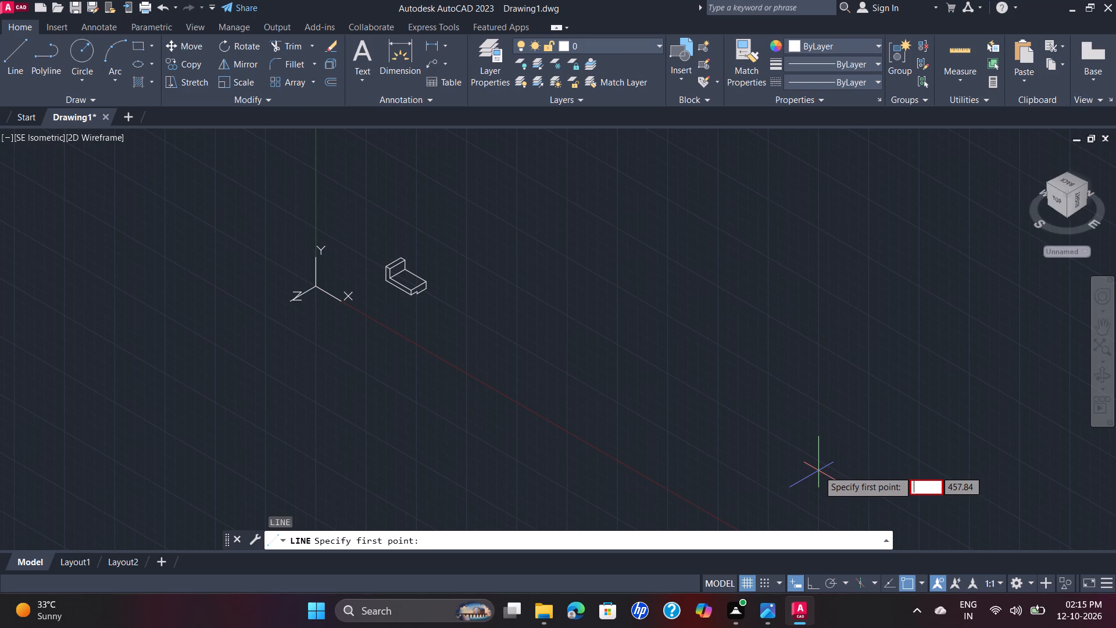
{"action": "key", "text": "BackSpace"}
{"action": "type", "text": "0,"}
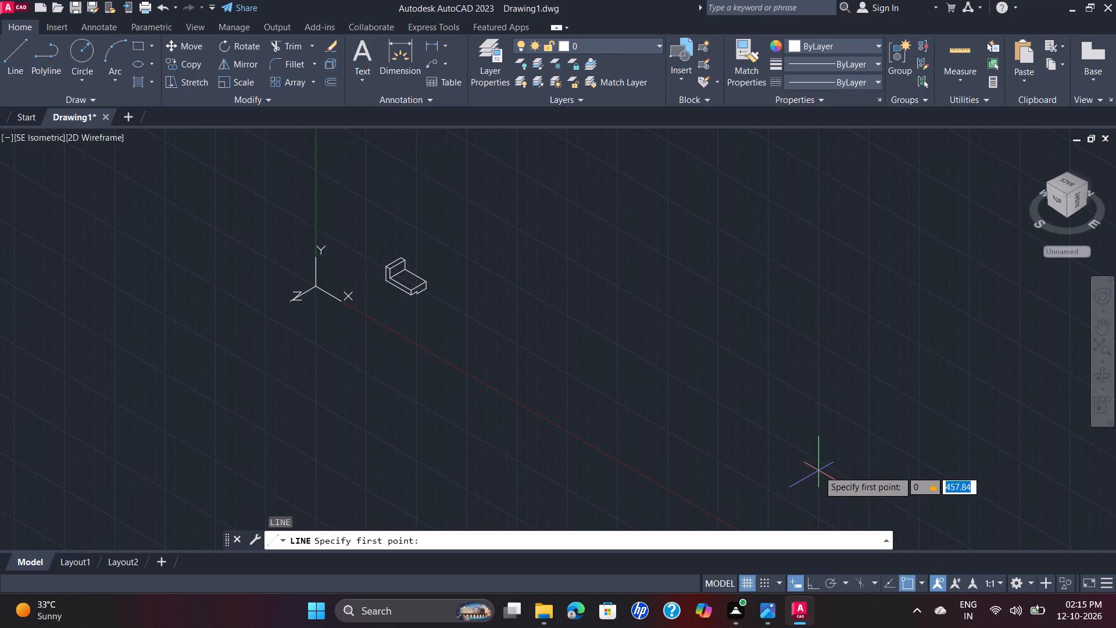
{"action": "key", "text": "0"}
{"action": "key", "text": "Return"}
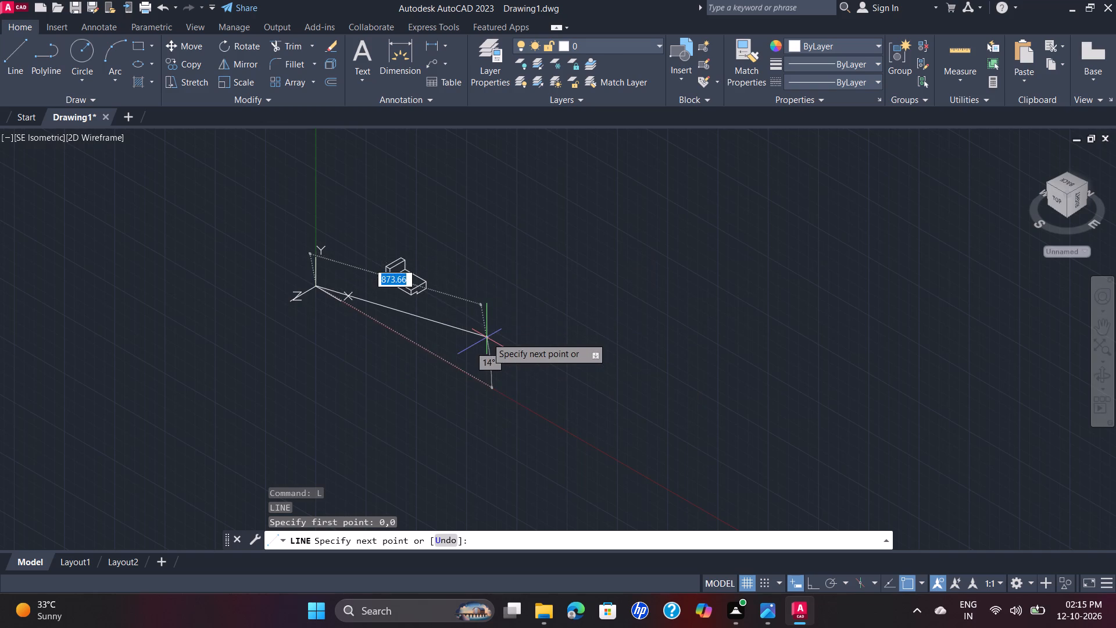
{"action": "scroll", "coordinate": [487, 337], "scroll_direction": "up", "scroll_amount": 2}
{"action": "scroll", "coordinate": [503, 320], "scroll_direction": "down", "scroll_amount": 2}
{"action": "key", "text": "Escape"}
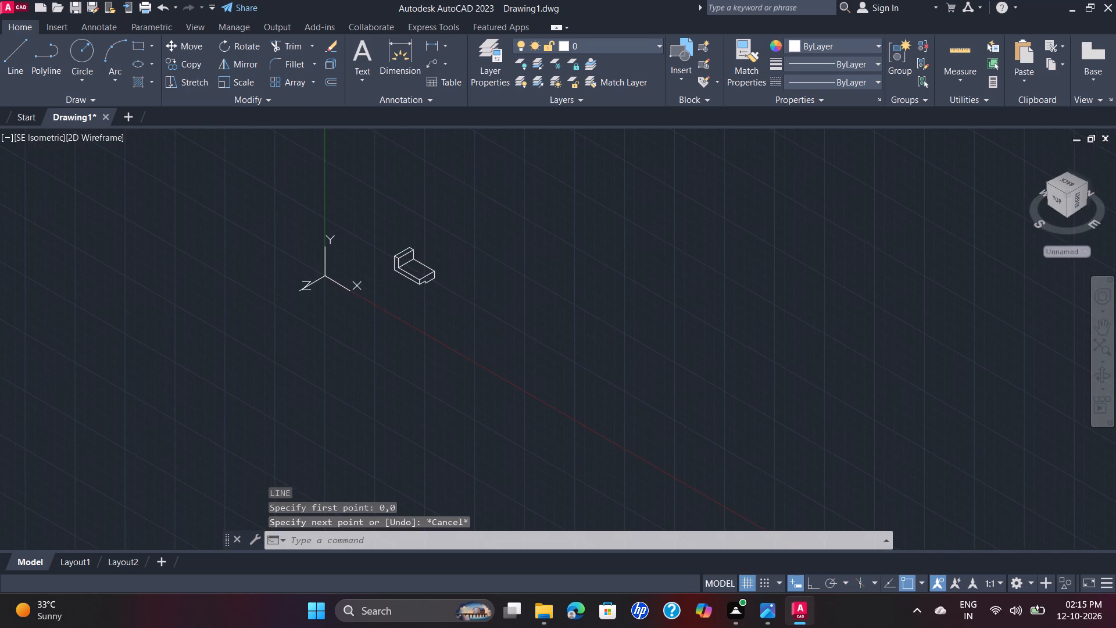
Turn on polar tracking and open its list of angle increments.
{"action": "left_click", "coordinate": [834, 587]}
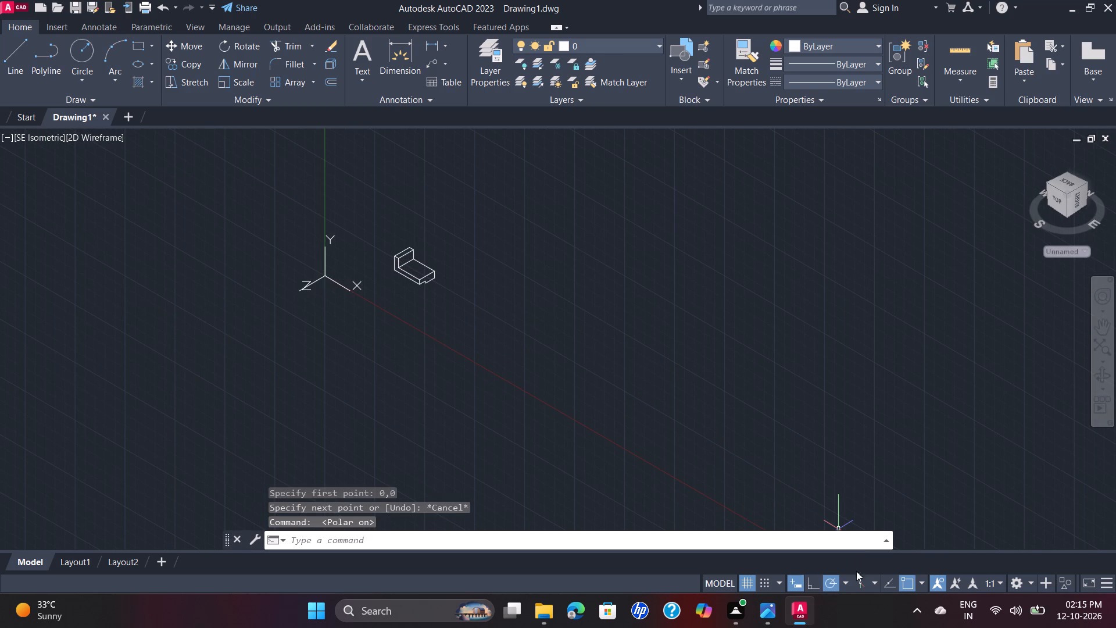
{"action": "left_click", "coordinate": [846, 580]}
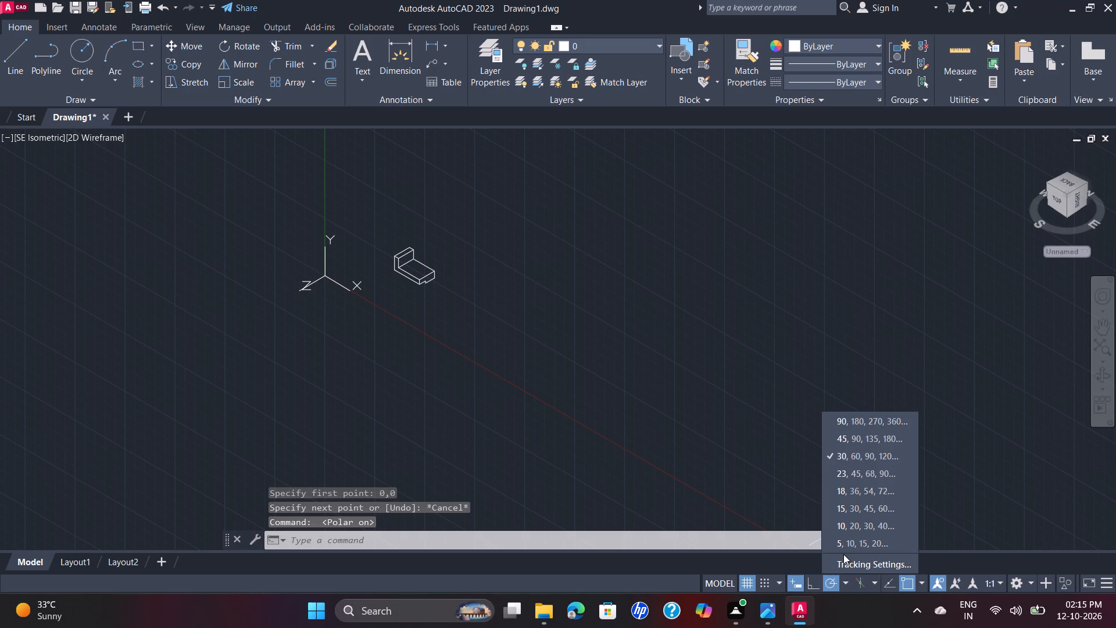
{"action": "left_click", "coordinate": [678, 419]}
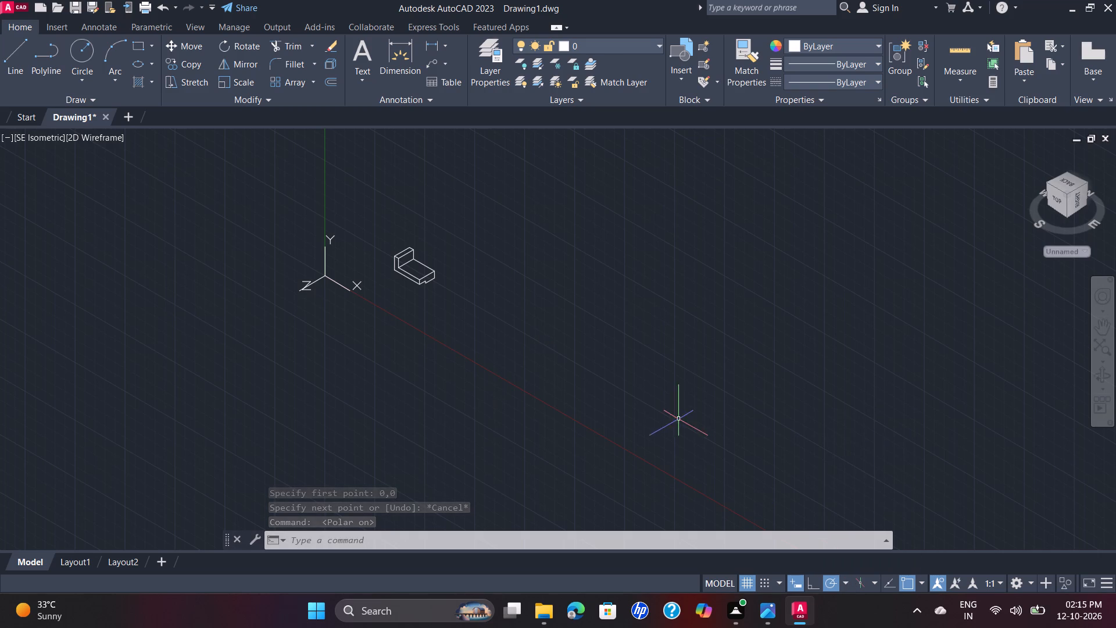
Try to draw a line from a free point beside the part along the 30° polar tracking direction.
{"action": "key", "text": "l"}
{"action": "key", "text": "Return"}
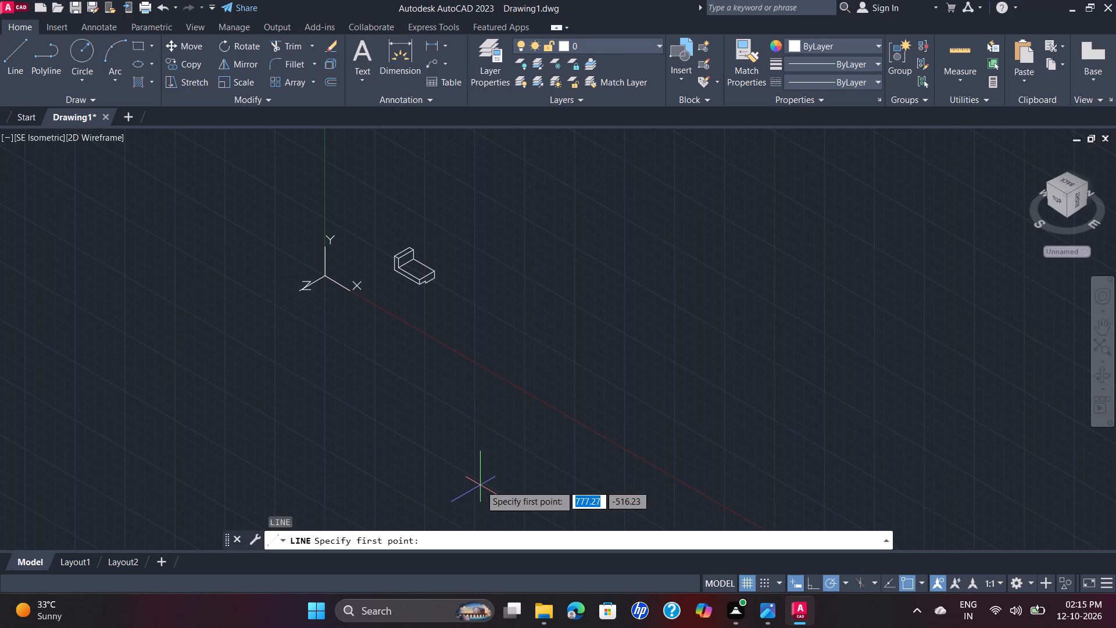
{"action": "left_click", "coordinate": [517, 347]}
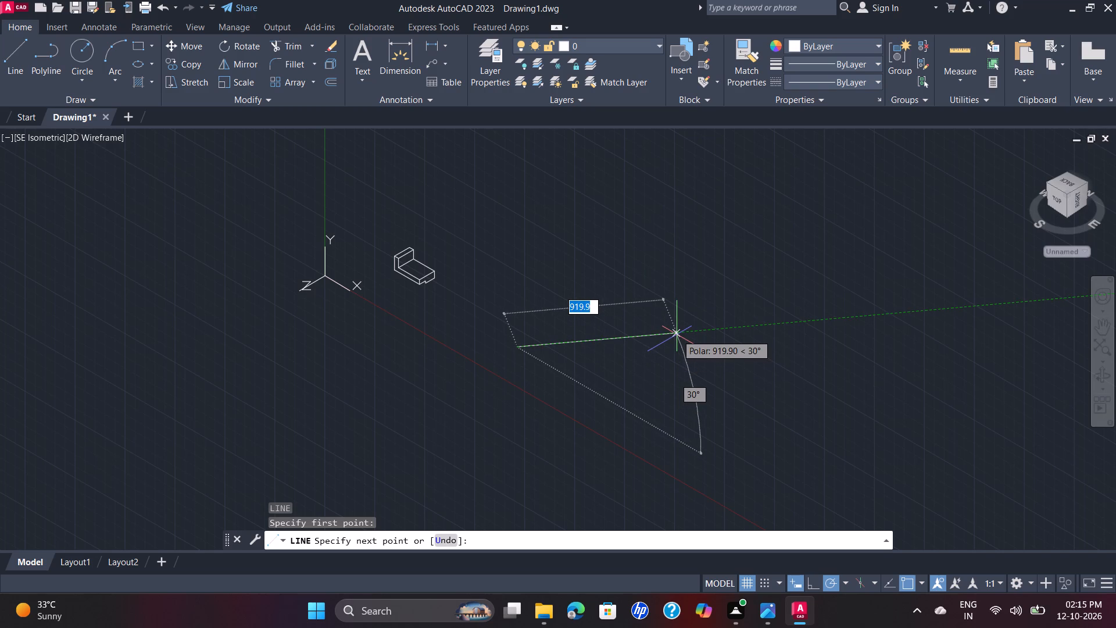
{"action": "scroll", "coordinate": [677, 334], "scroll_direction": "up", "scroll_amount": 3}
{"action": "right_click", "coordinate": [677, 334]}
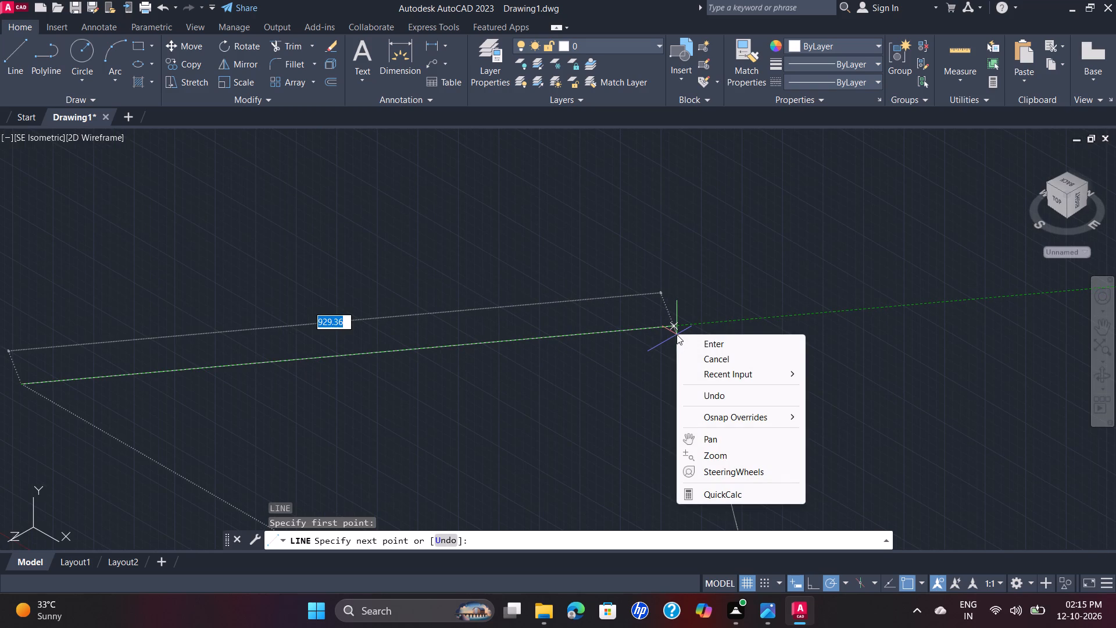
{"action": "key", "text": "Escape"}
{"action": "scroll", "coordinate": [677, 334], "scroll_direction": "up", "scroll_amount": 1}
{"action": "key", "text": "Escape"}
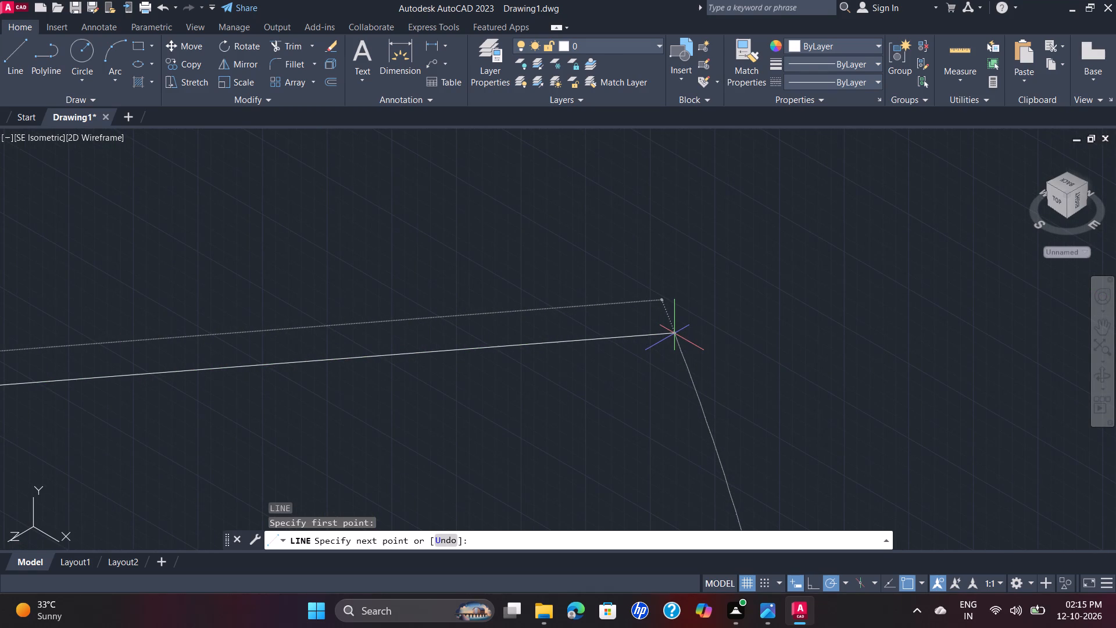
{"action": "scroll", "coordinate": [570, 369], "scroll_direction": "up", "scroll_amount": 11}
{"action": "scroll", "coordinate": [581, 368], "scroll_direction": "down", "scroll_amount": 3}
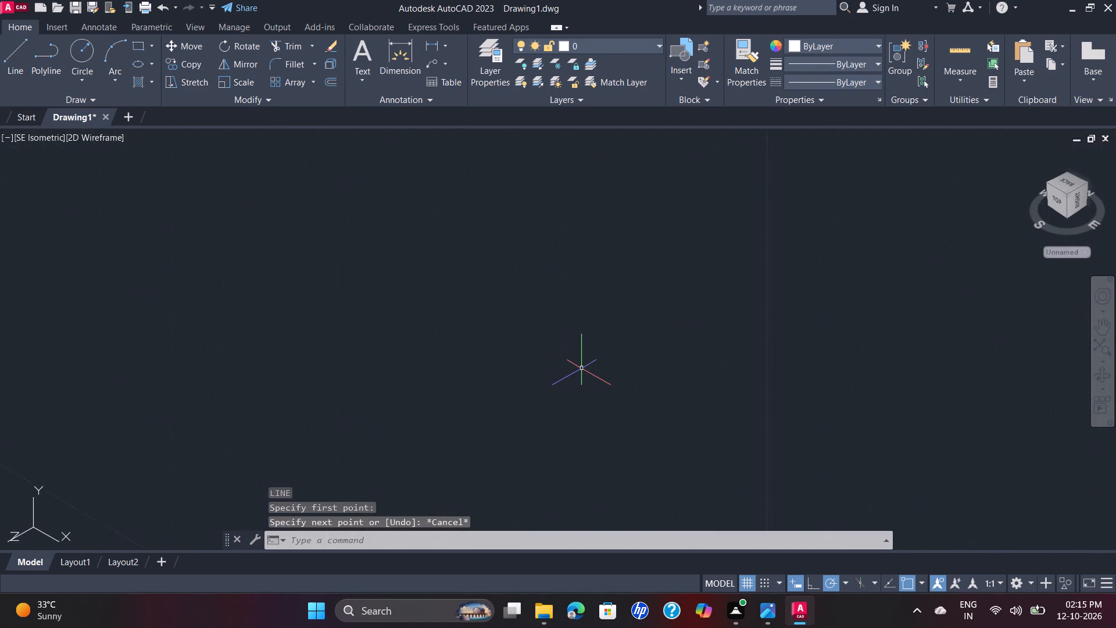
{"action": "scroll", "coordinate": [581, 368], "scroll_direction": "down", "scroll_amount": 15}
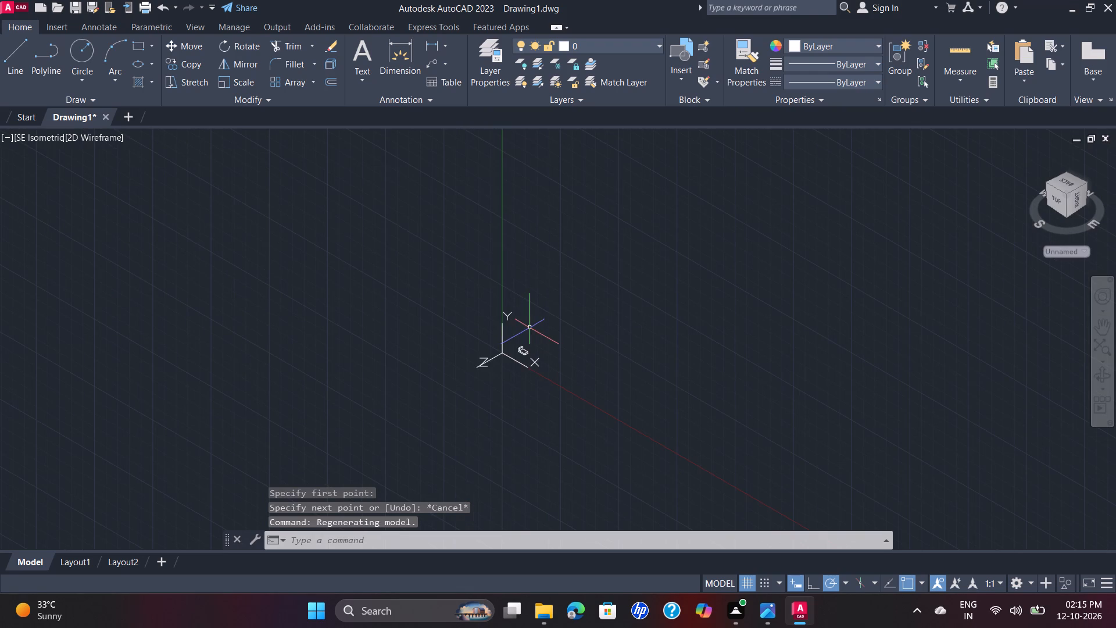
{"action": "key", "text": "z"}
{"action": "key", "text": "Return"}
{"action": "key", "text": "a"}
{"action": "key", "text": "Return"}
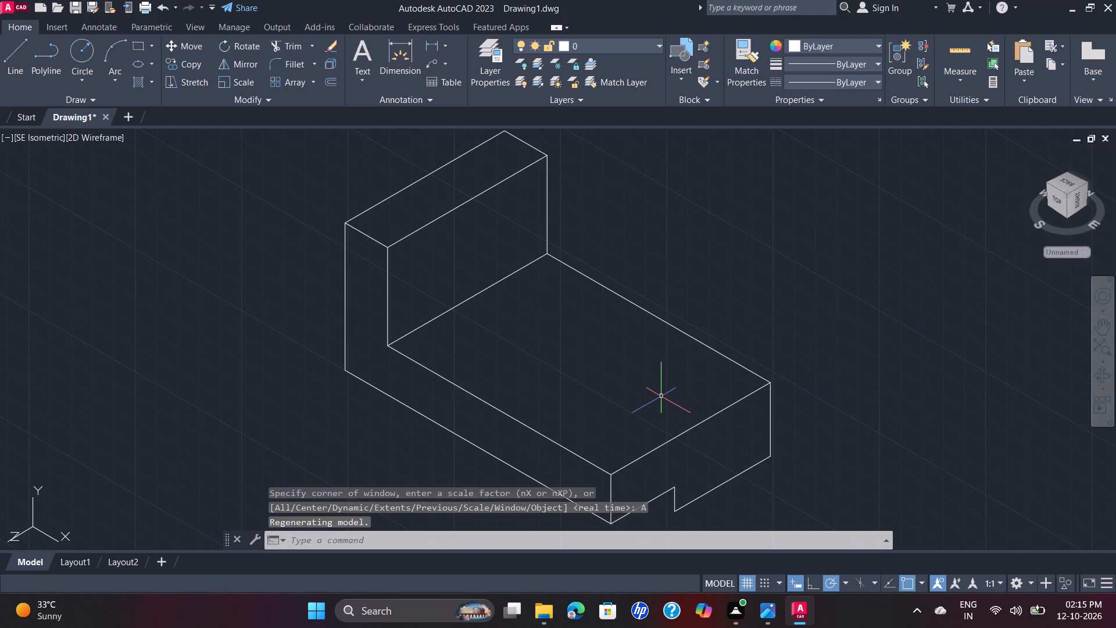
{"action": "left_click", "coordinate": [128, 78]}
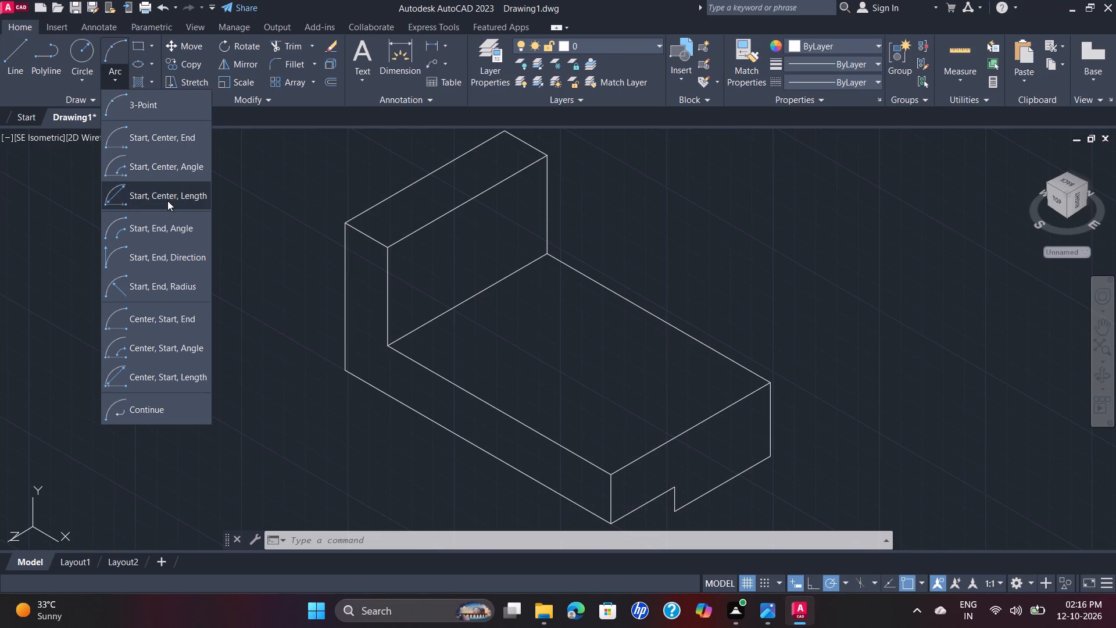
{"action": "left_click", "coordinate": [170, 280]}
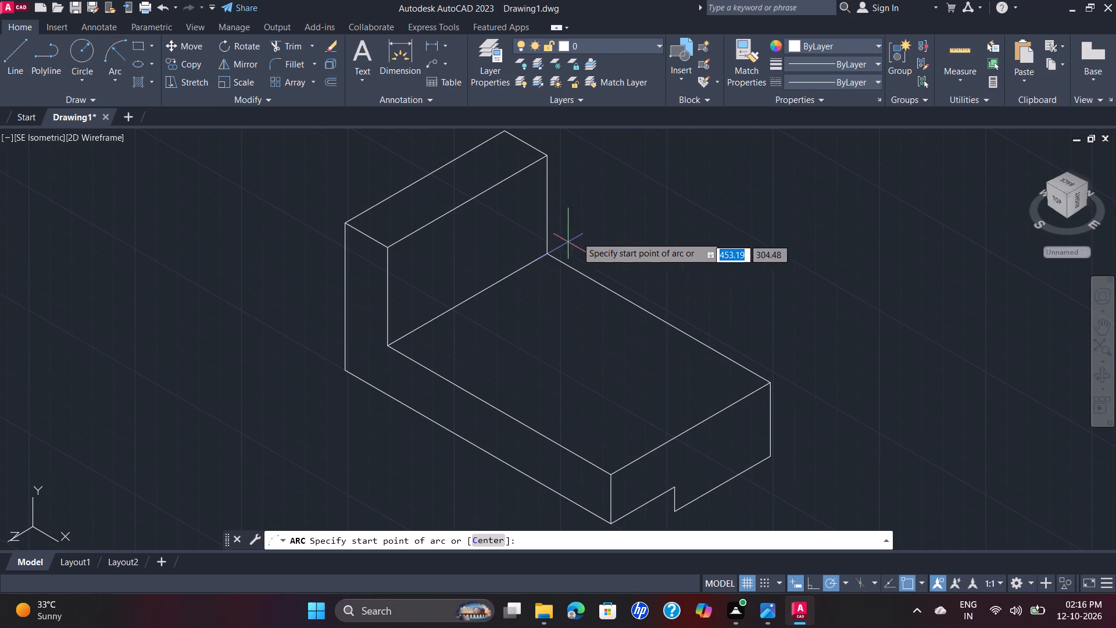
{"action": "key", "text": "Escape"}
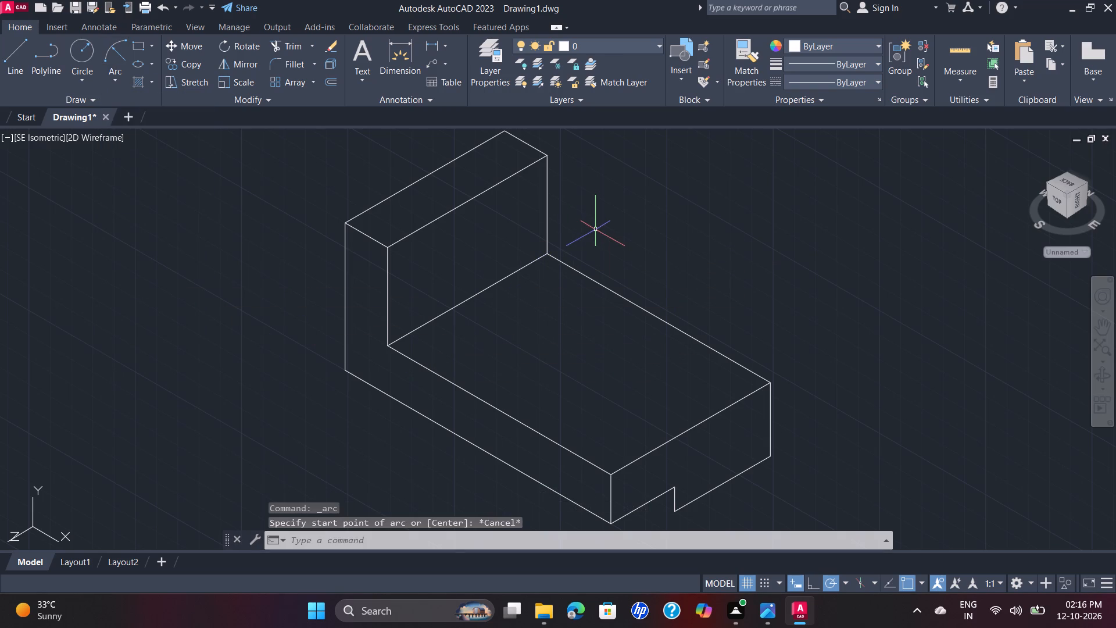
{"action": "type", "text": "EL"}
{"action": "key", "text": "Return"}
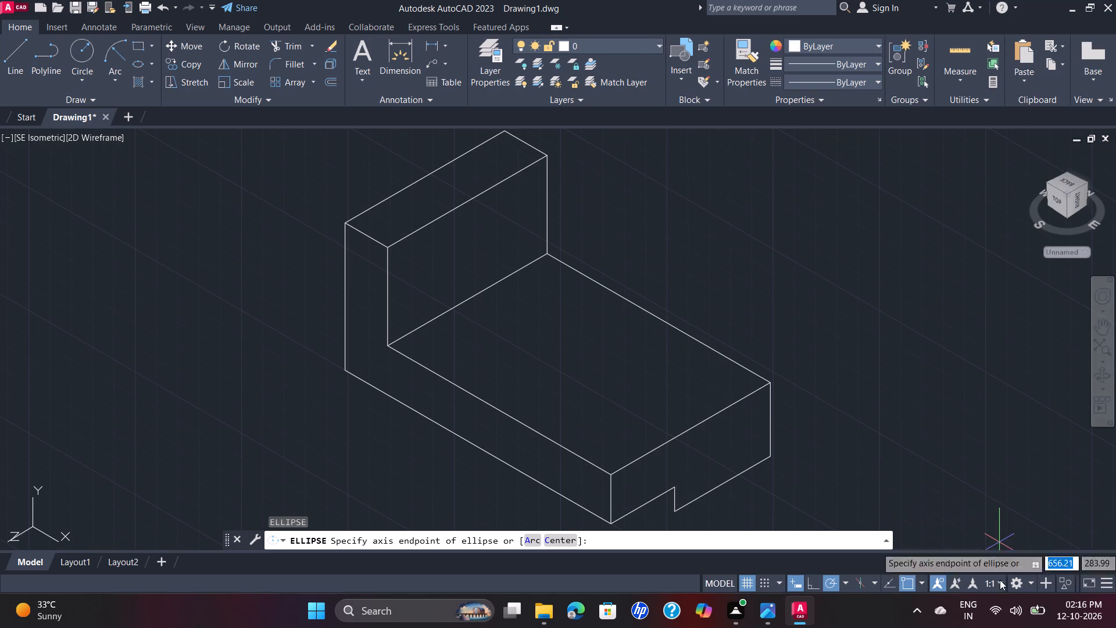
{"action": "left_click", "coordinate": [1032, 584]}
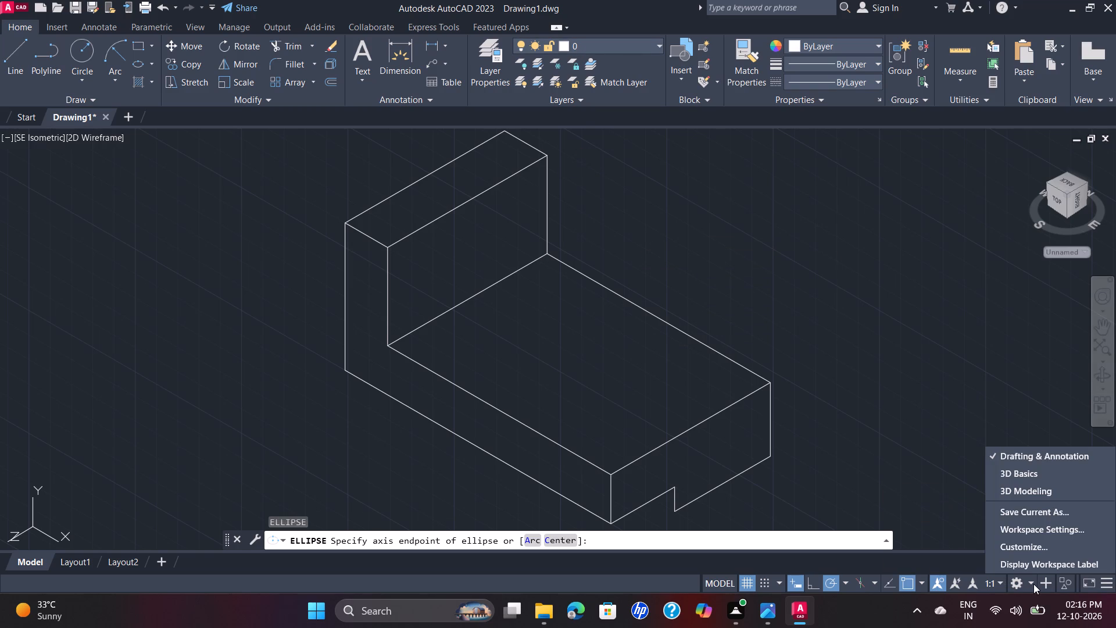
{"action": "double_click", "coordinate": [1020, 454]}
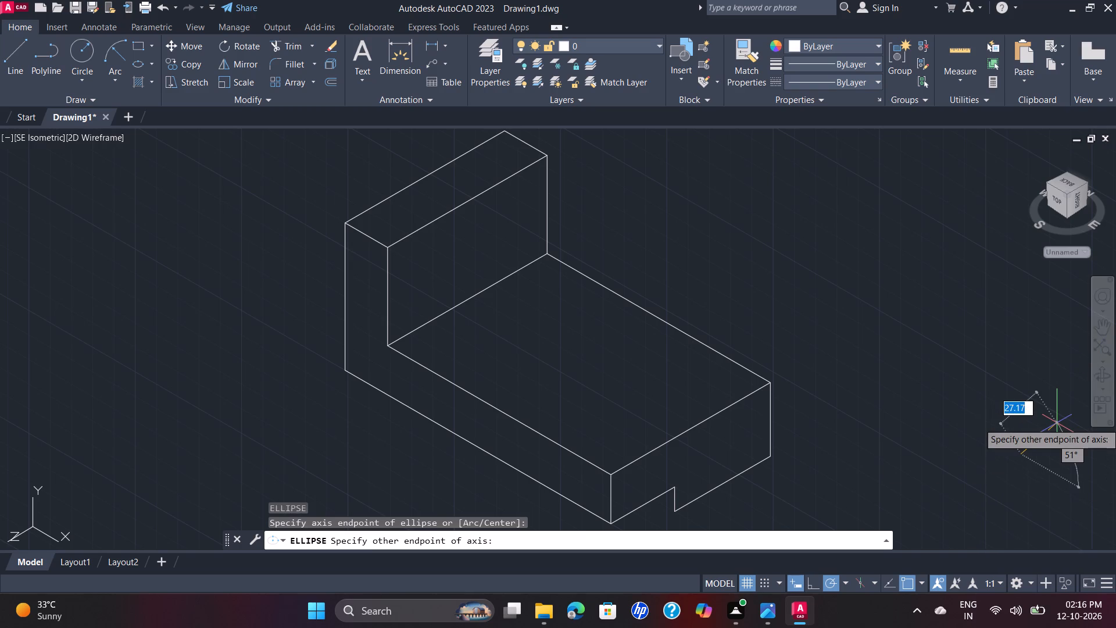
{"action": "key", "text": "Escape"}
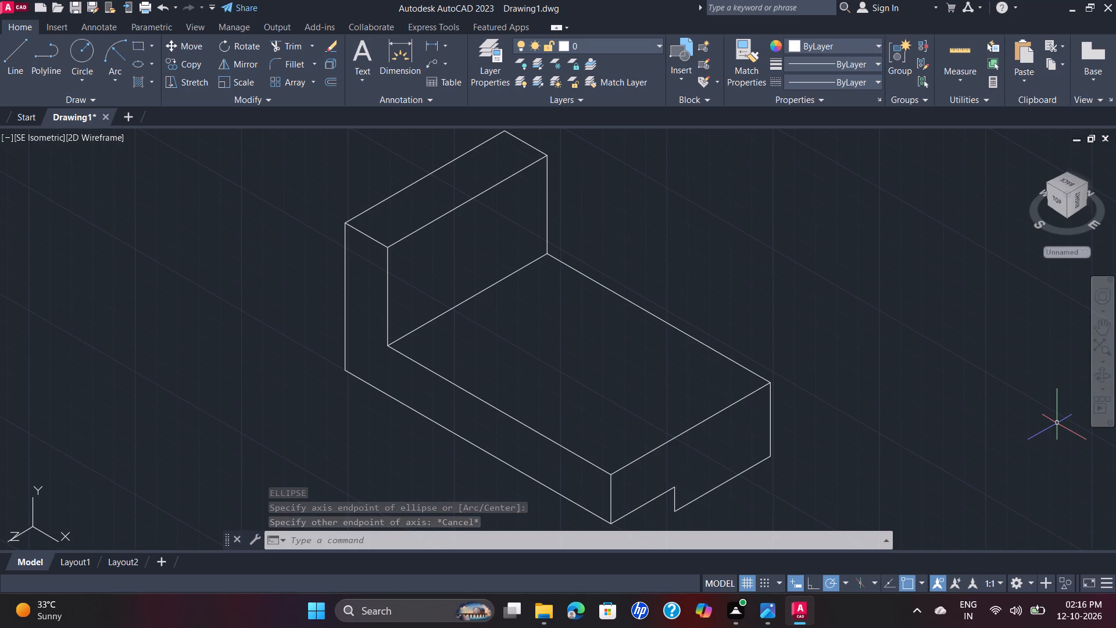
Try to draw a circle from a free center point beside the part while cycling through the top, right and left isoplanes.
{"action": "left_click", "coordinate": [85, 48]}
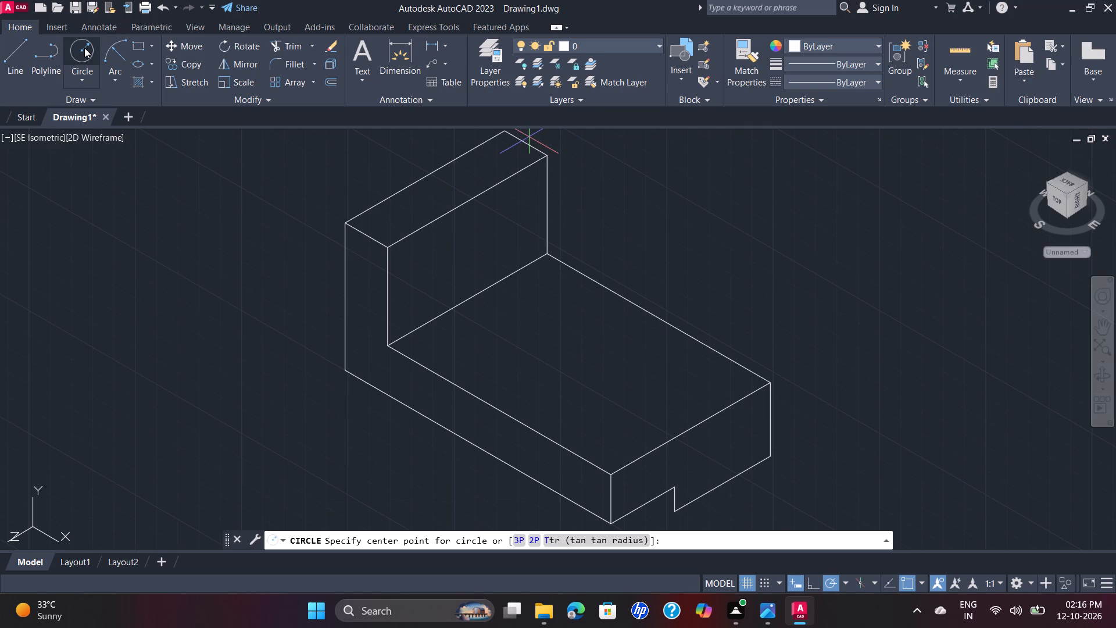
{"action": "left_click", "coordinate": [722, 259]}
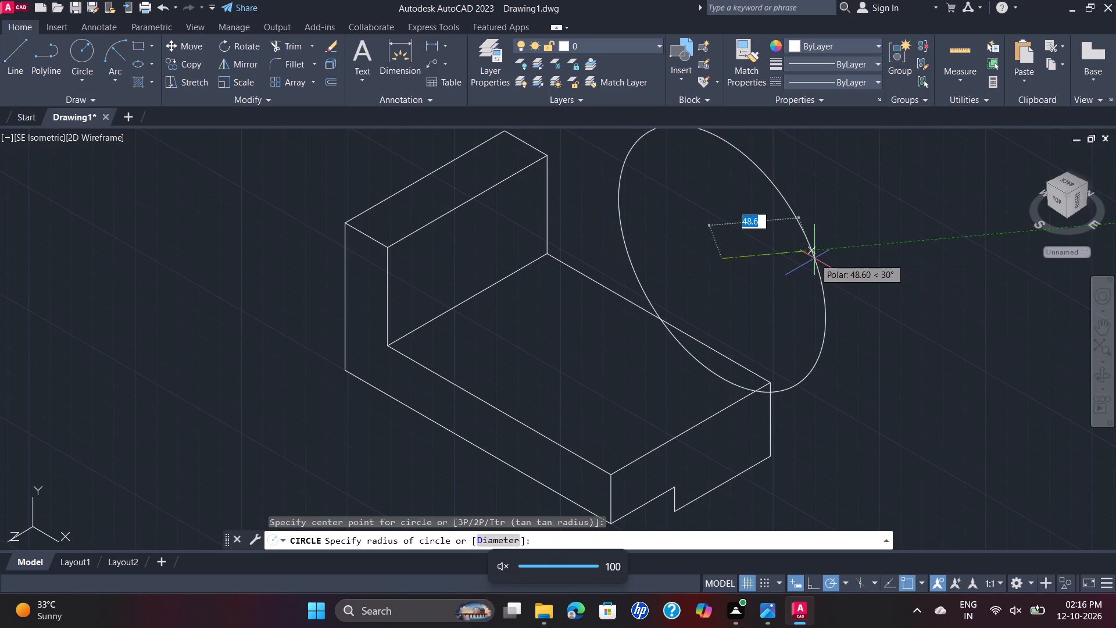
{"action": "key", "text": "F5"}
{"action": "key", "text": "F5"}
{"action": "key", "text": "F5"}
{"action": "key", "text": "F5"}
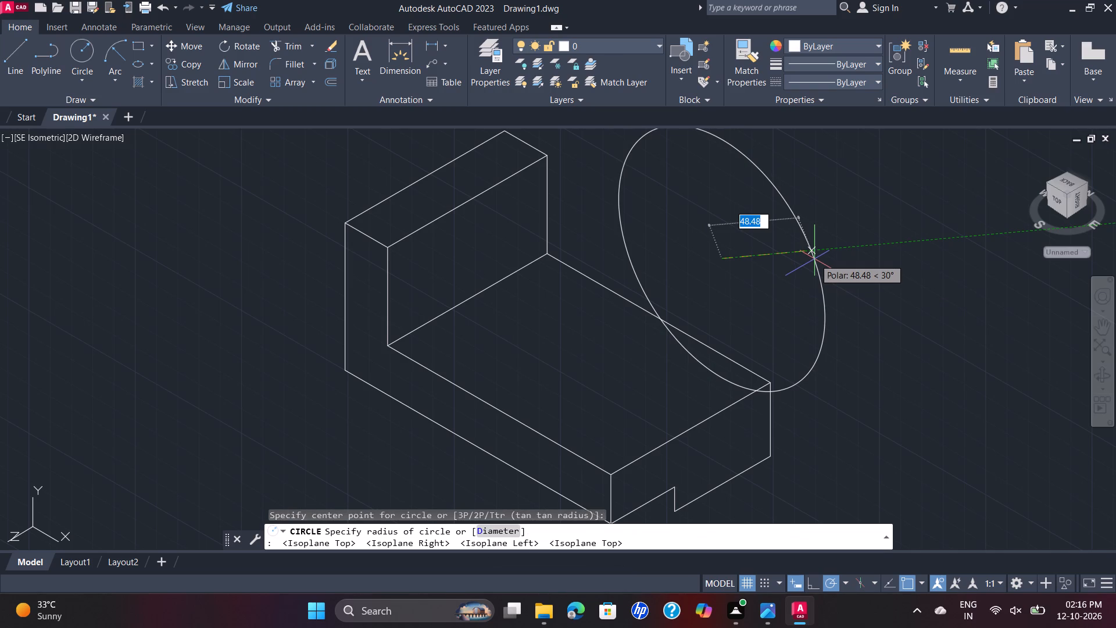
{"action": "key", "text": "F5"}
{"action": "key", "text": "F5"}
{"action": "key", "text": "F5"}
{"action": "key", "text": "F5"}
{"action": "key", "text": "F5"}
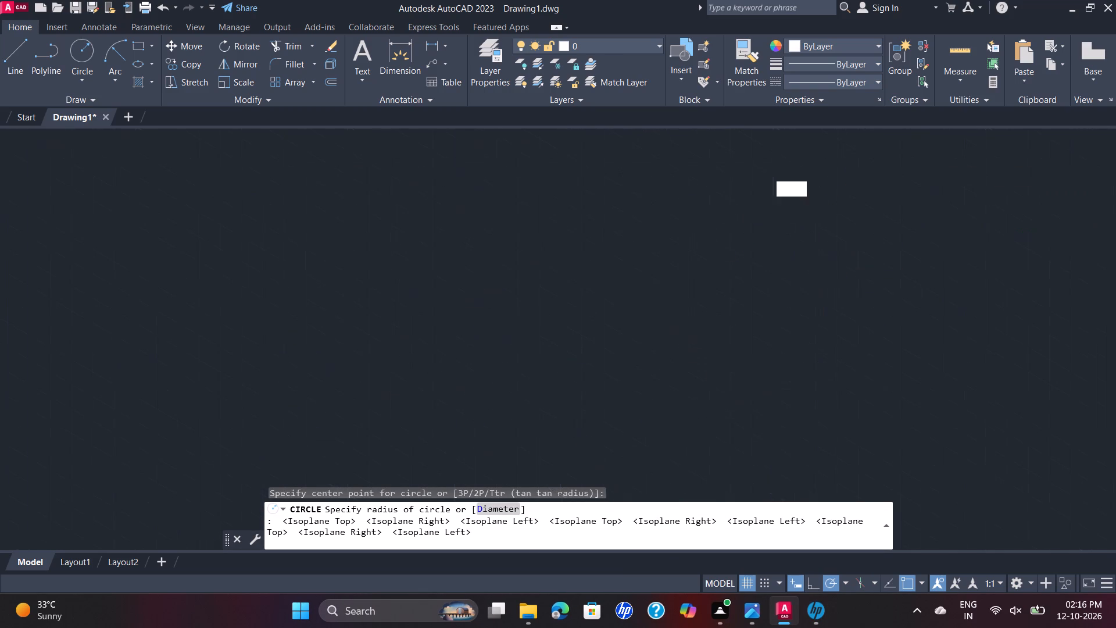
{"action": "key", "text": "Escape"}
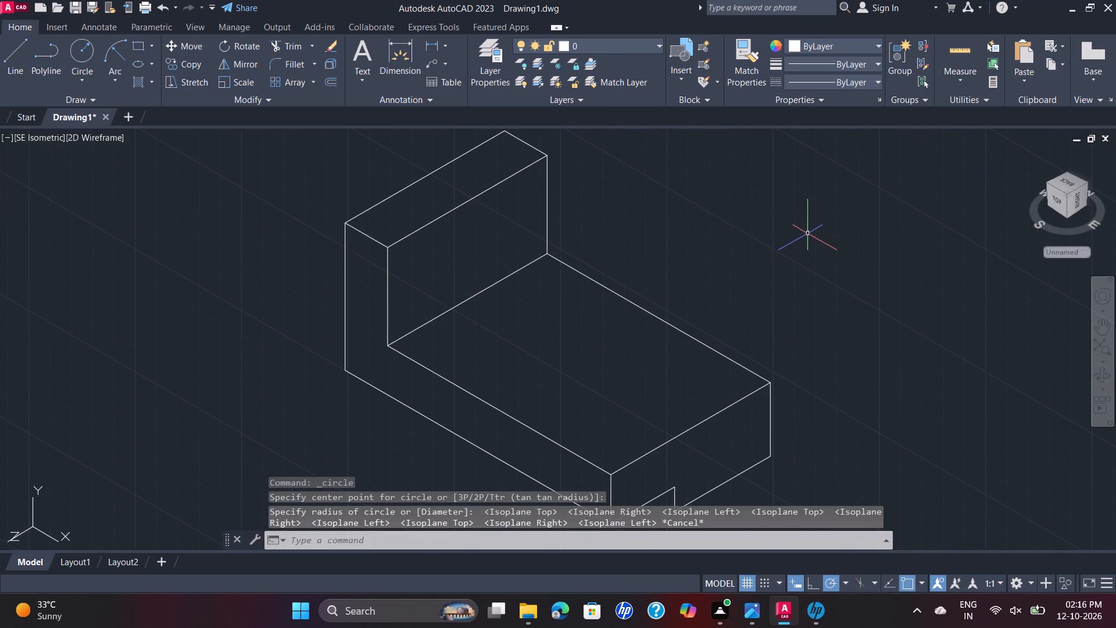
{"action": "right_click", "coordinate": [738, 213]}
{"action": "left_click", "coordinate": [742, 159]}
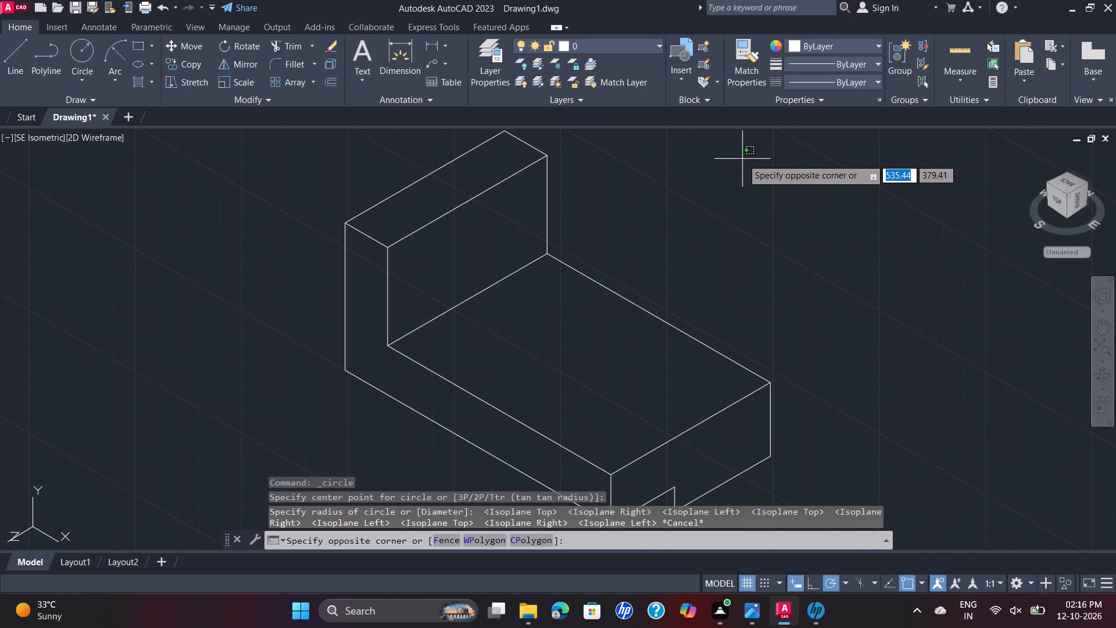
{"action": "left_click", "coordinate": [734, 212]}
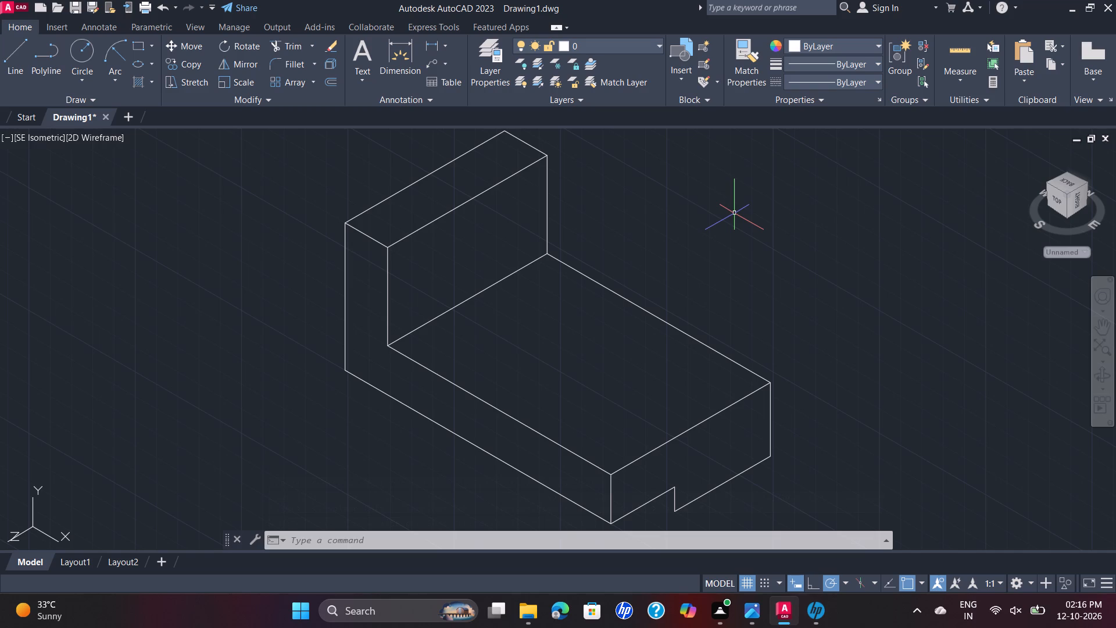
Turn Ortho mode on and close the HP System Information window.
{"action": "left_click", "coordinate": [815, 587]}
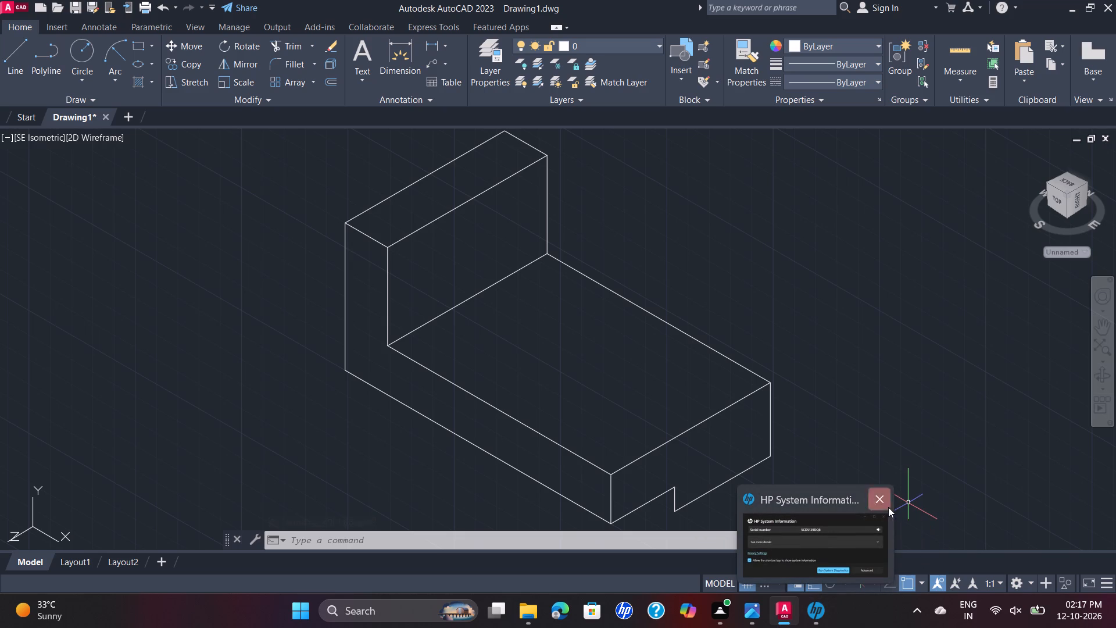
{"action": "left_click", "coordinate": [885, 498]}
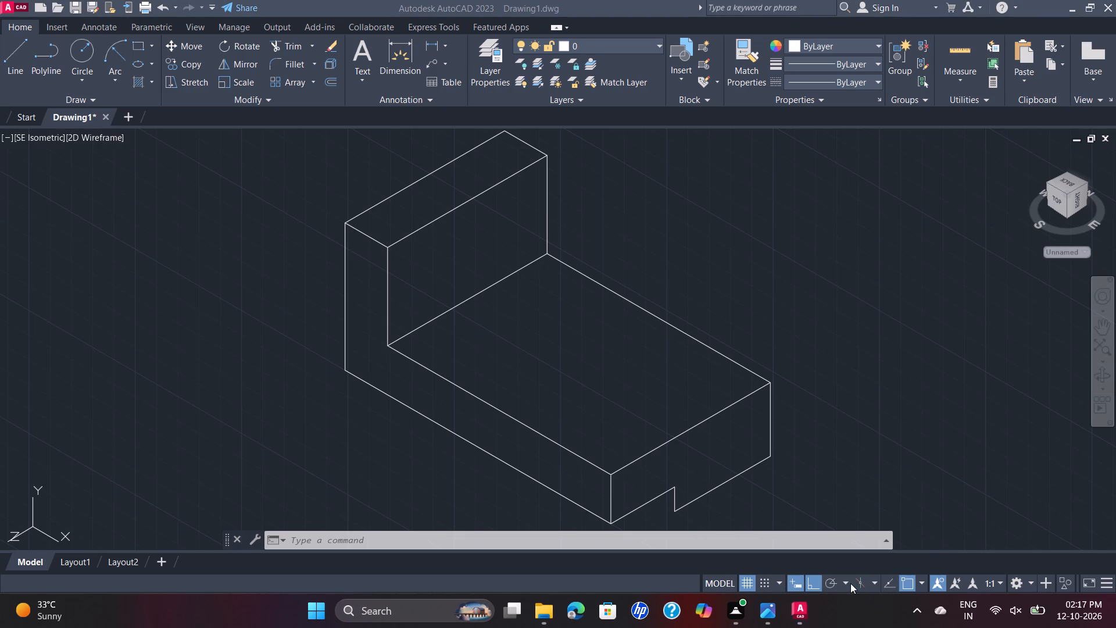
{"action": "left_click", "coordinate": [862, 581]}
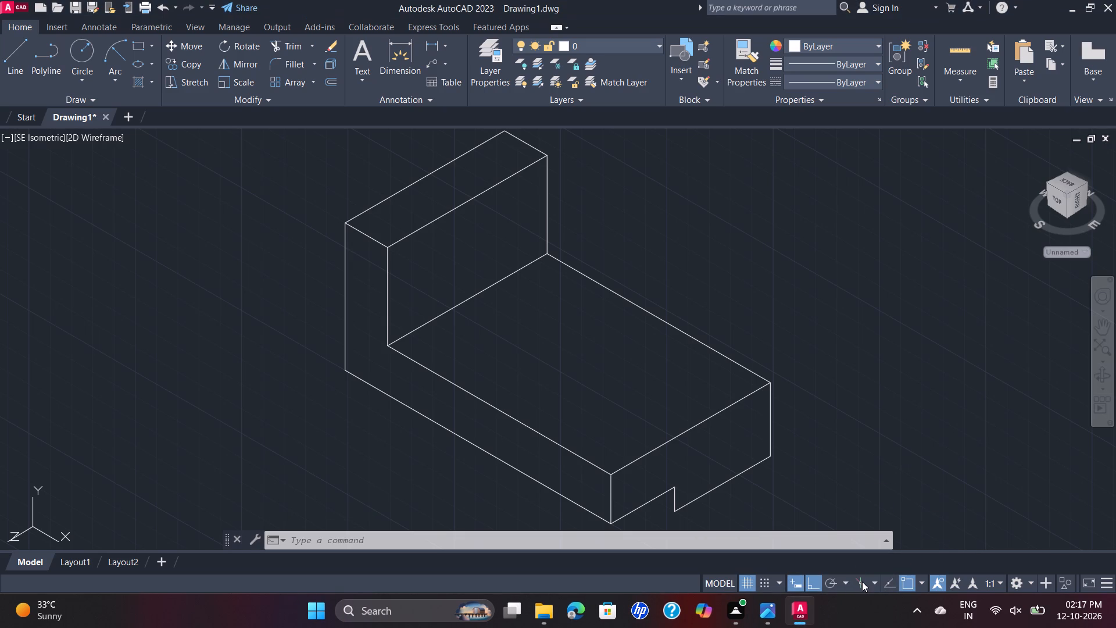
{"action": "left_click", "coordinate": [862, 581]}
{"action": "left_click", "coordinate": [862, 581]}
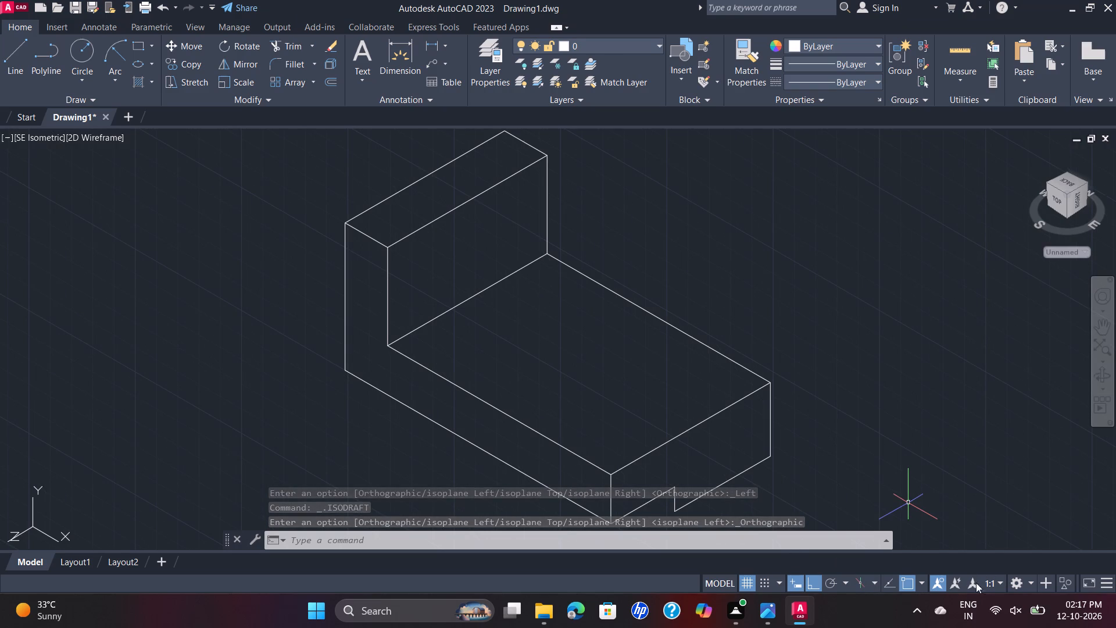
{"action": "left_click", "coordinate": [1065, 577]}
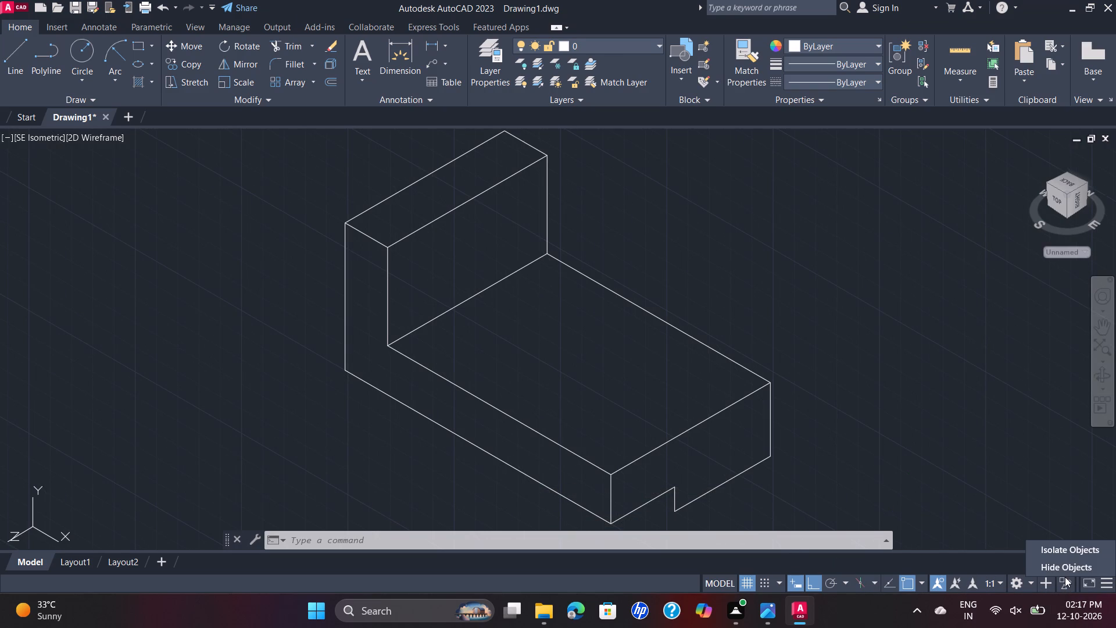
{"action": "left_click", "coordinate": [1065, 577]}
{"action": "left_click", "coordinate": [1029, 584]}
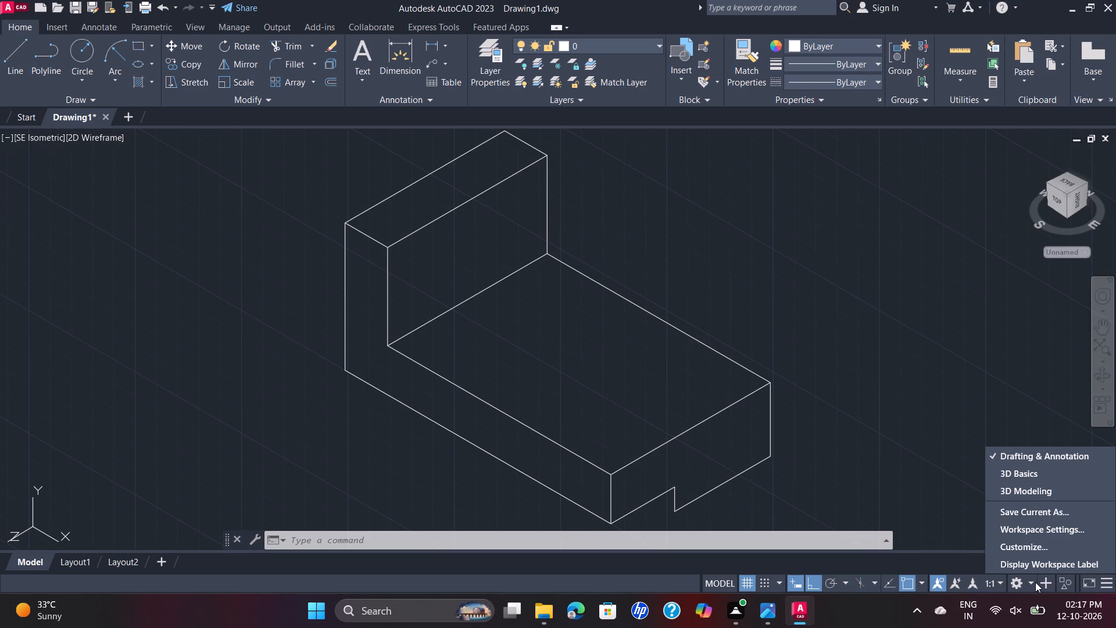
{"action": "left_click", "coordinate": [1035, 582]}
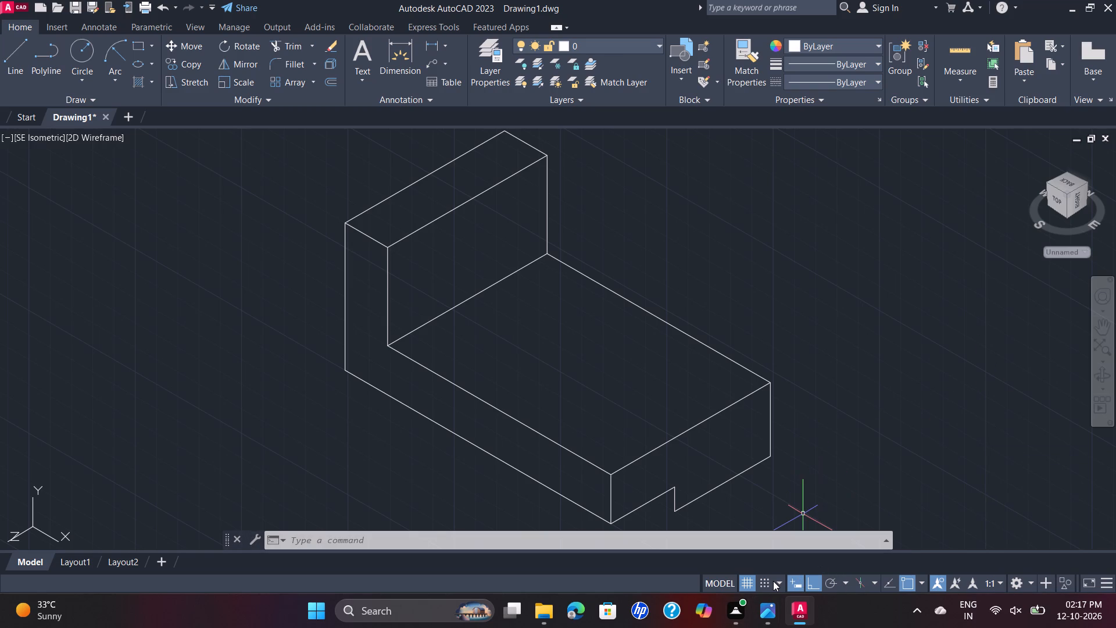
Turn Snap mode on for the drawing.
{"action": "left_click", "coordinate": [772, 581]}
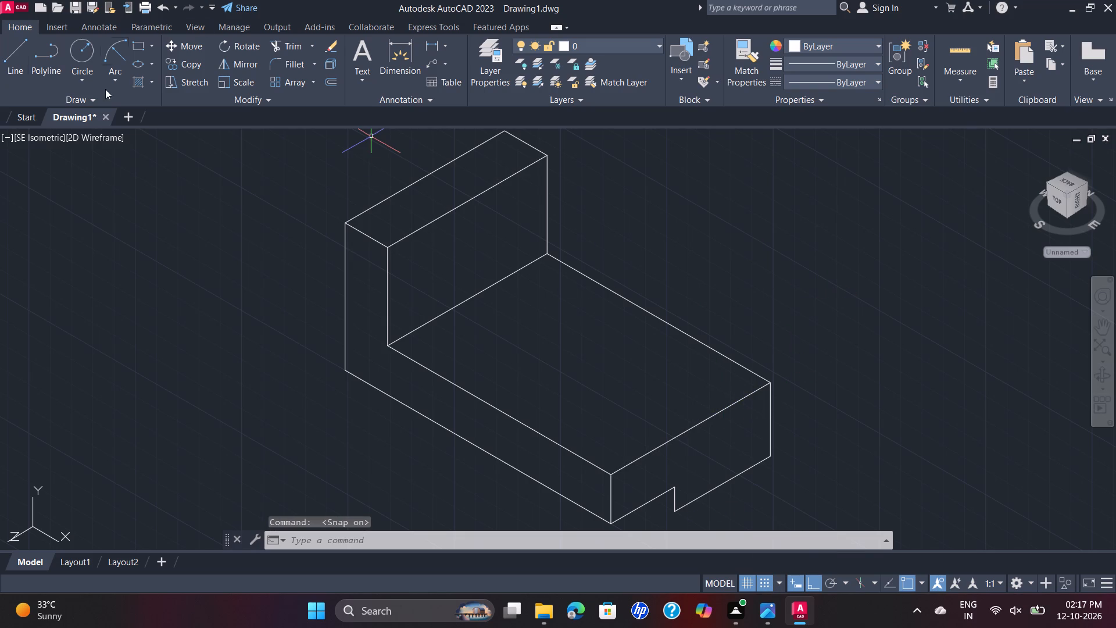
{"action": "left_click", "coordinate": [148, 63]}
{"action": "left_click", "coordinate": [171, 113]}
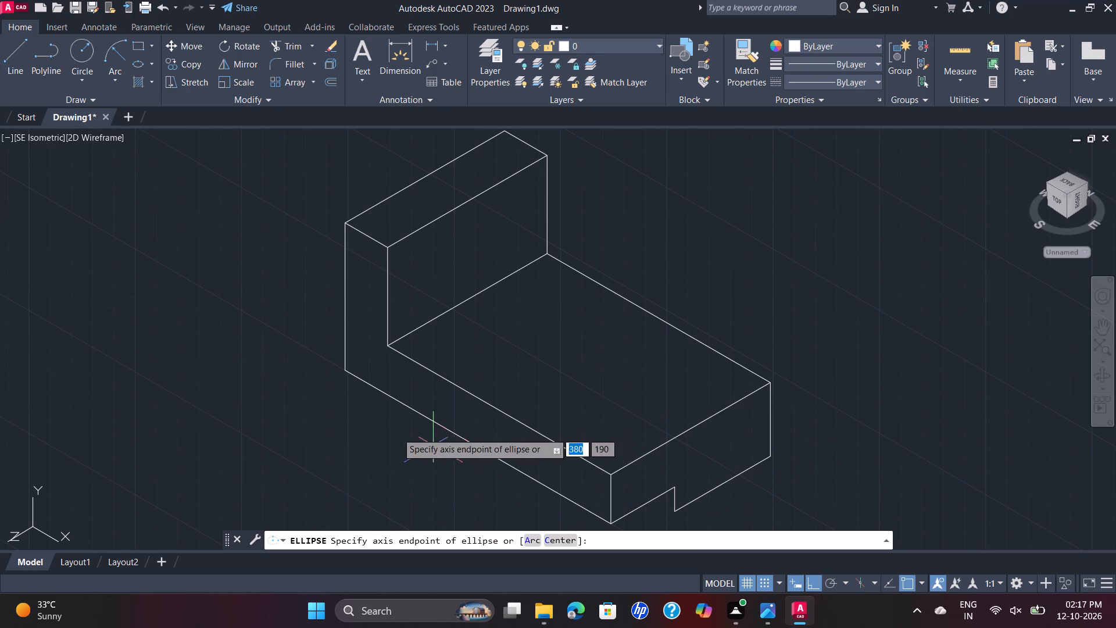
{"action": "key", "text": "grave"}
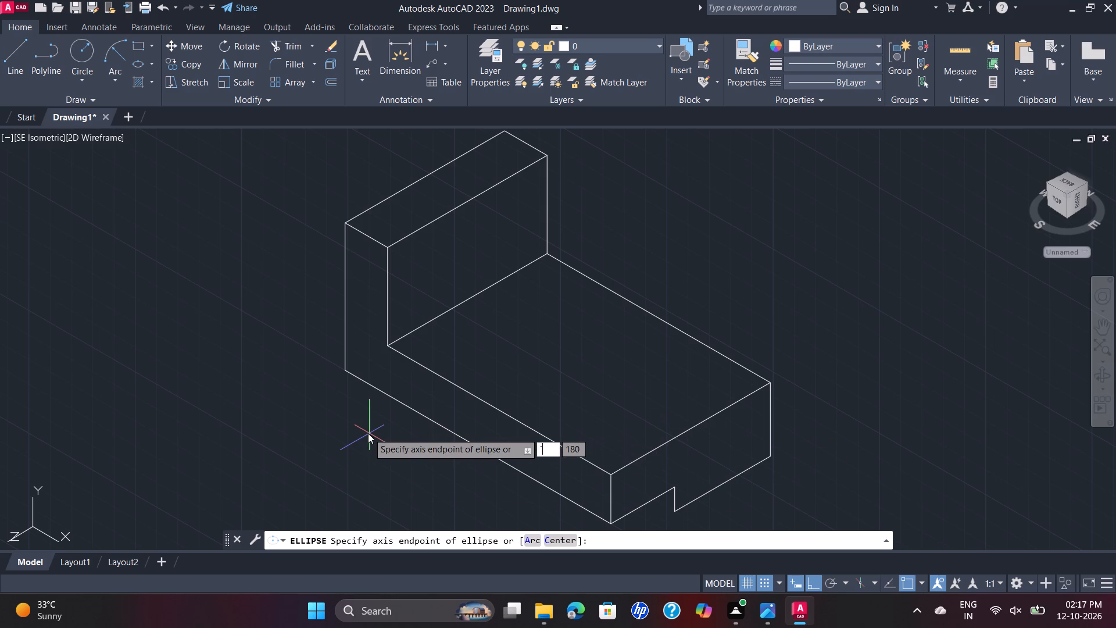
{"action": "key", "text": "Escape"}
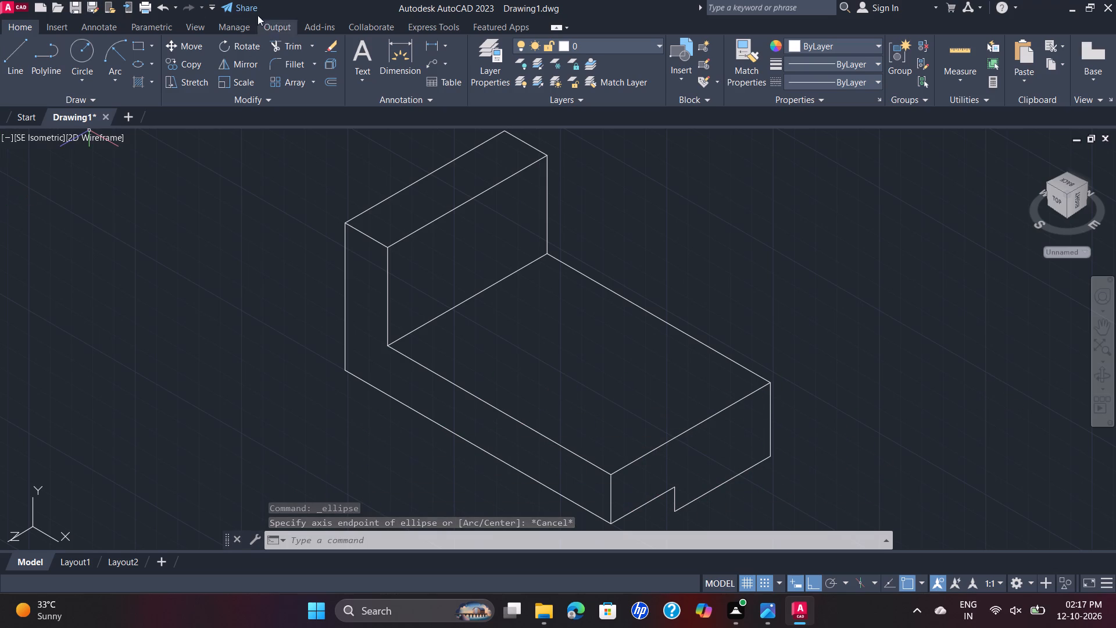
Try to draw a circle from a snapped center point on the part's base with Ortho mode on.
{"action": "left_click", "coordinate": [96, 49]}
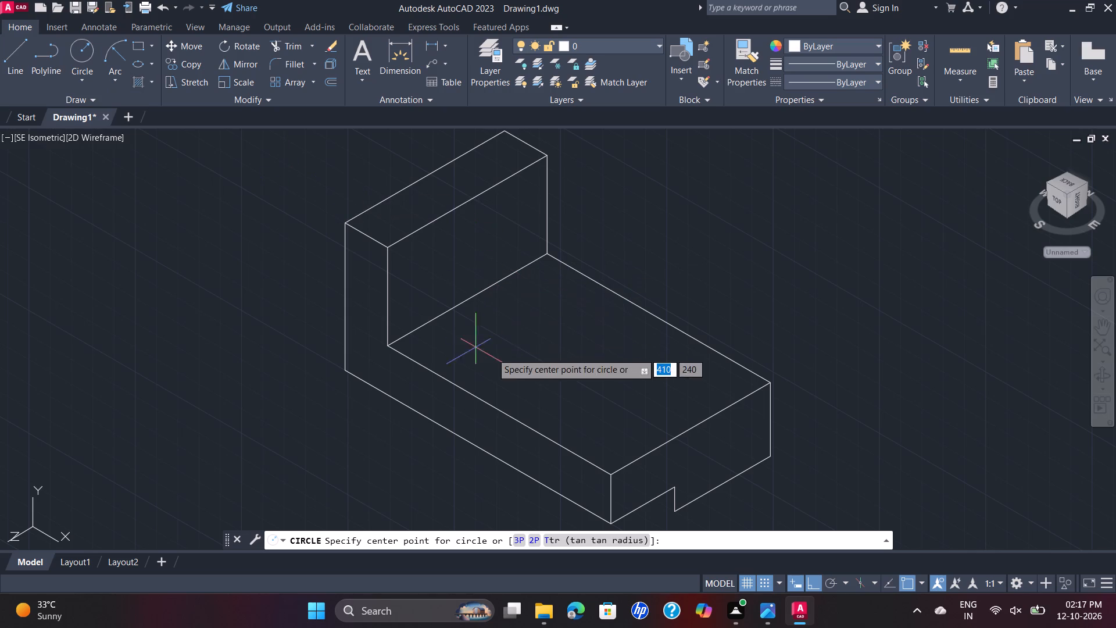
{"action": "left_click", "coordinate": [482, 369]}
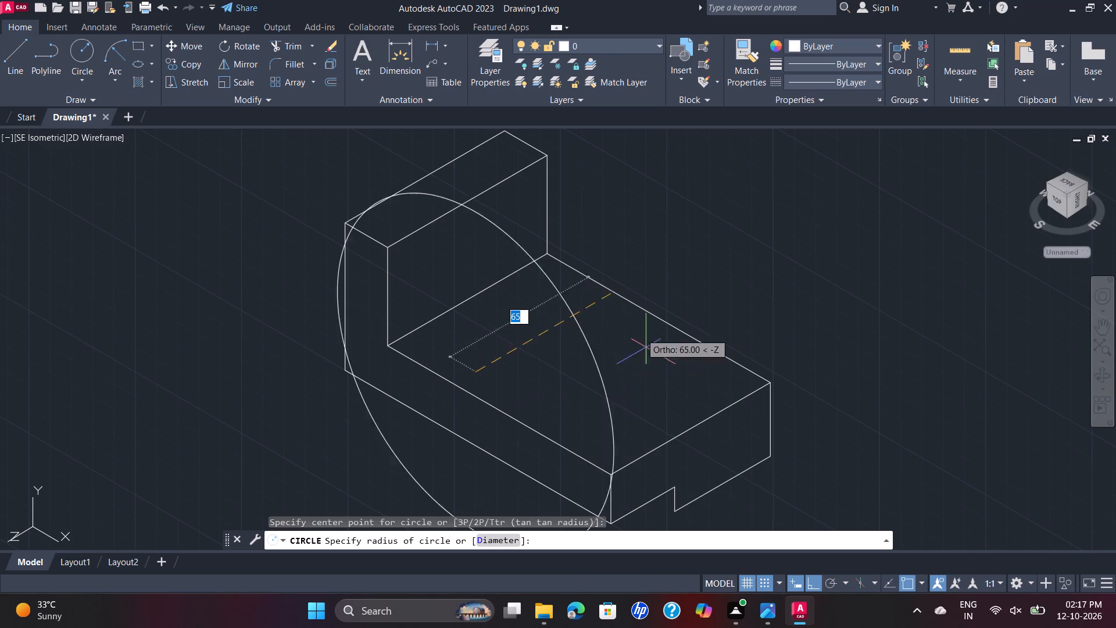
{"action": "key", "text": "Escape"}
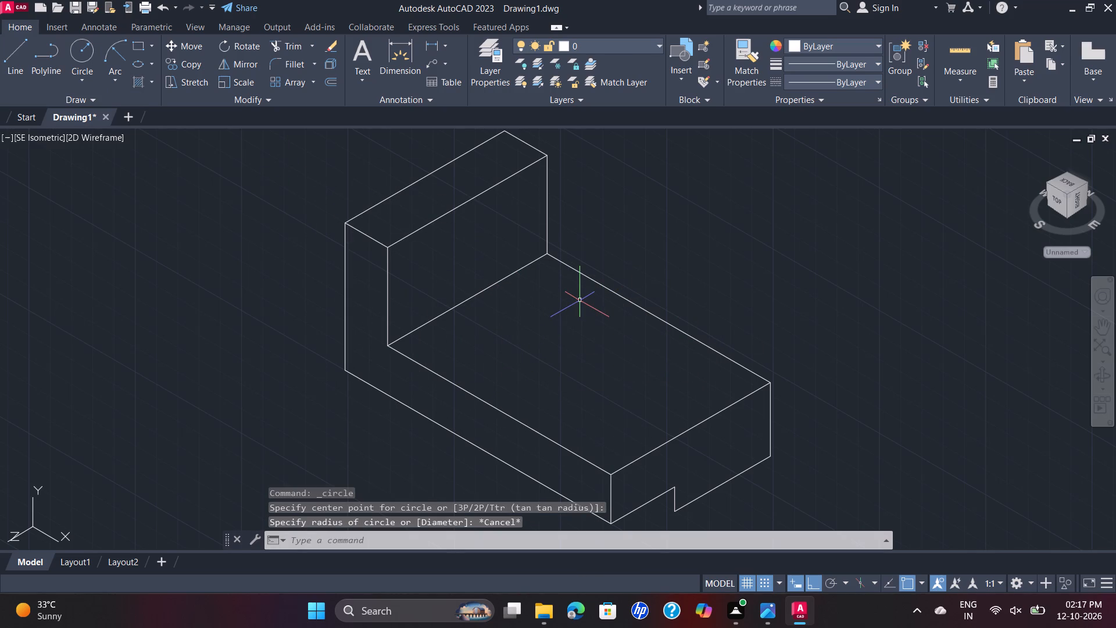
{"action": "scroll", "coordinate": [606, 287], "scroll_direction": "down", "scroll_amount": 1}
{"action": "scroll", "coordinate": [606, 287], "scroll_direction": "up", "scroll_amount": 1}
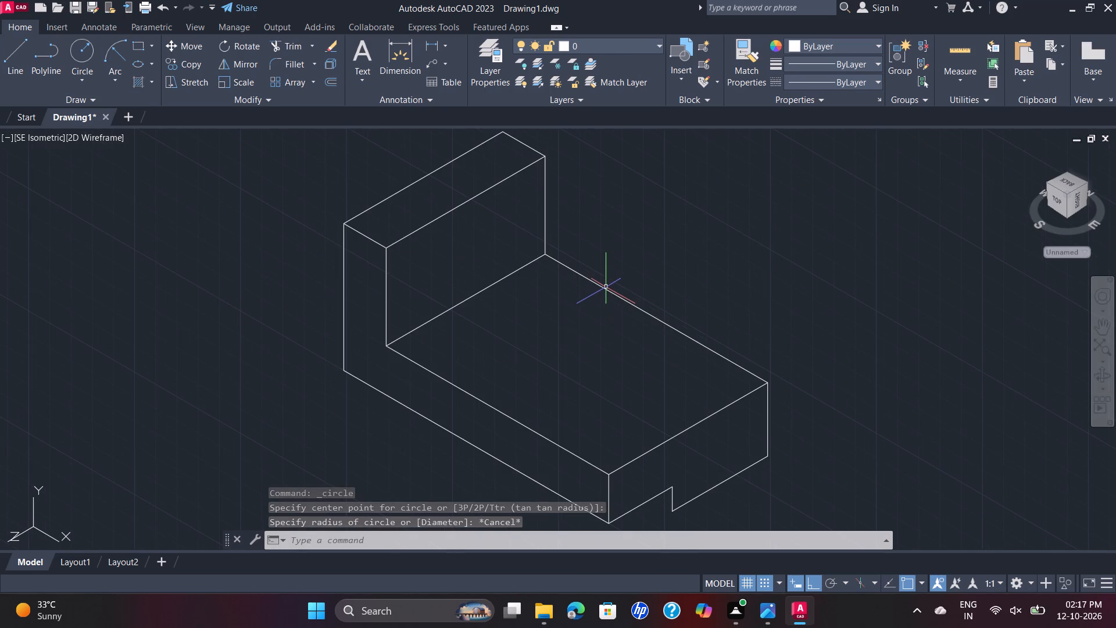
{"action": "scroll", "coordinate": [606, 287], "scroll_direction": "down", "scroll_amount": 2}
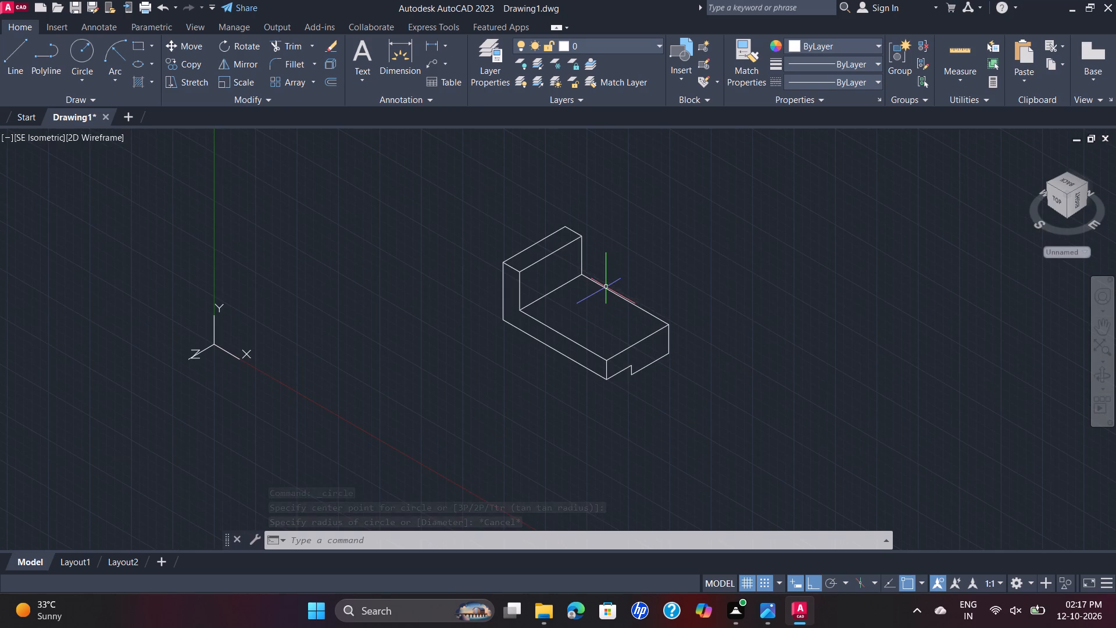
Create a new blank drawing.
{"action": "left_click", "coordinate": [126, 114]}
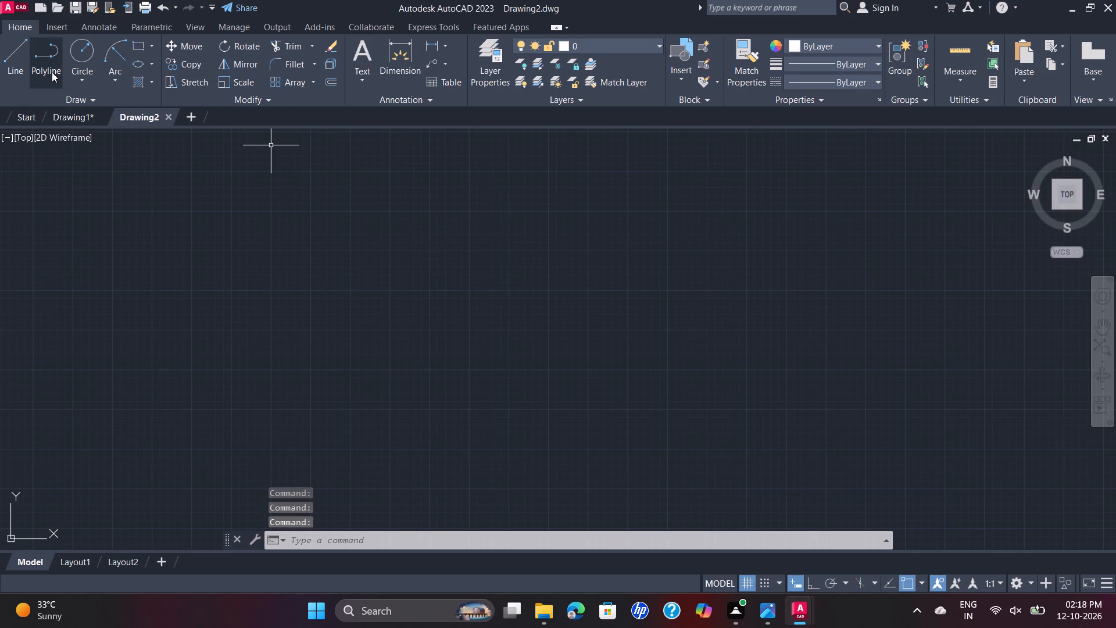
Set the new drawing's view to SE Isometric.
{"action": "left_click", "coordinate": [80, 55]}
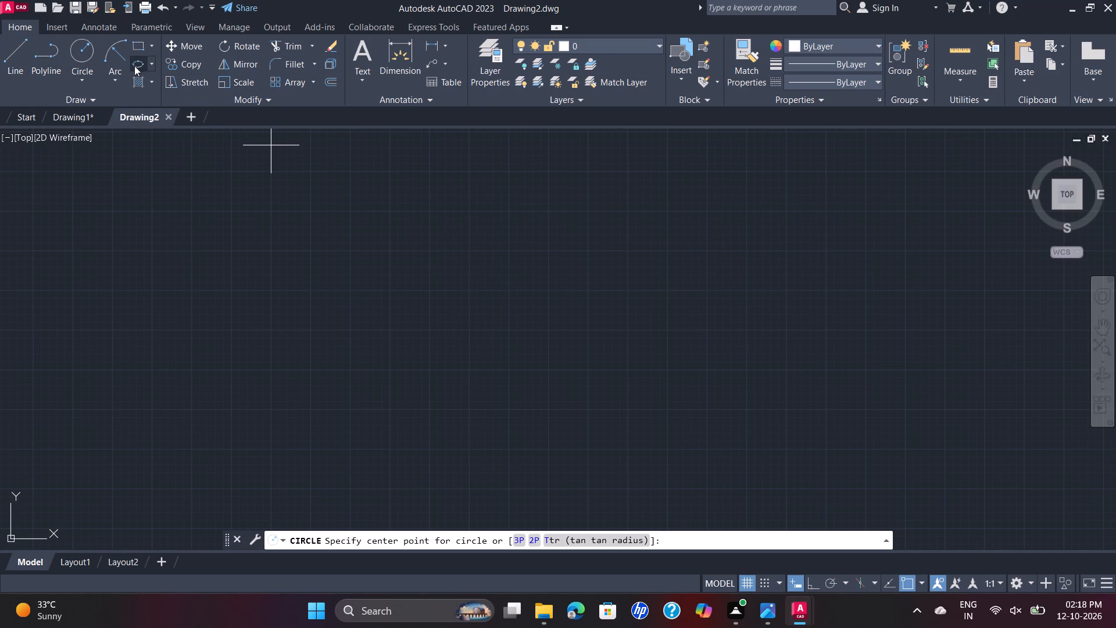
{"action": "key", "text": "Escape"}
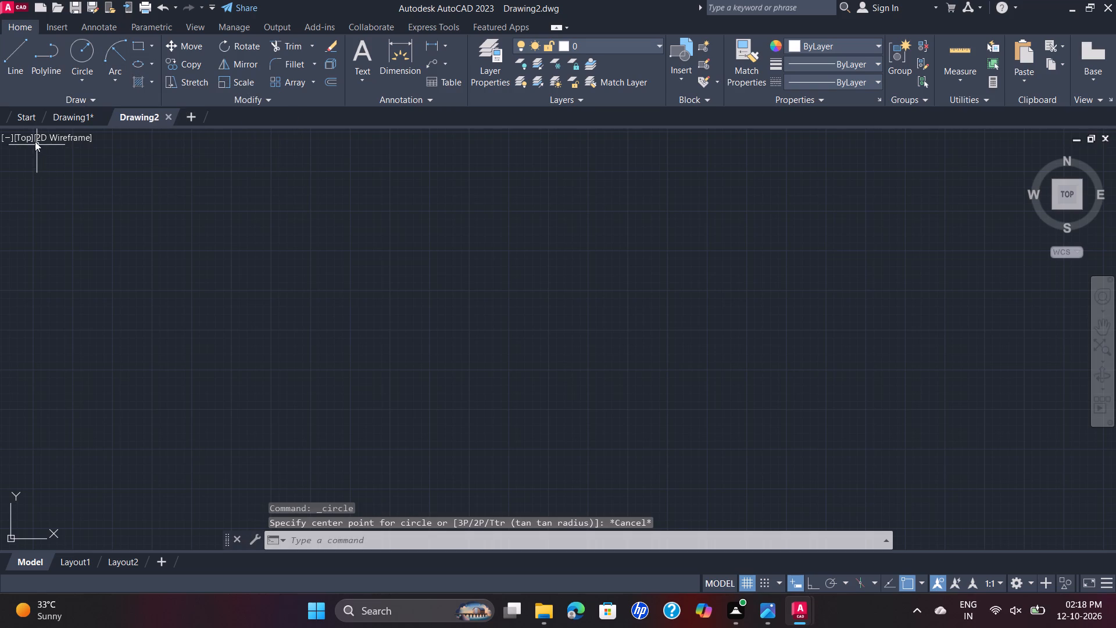
{"action": "left_click", "coordinate": [27, 134]}
{"action": "left_click", "coordinate": [70, 285]}
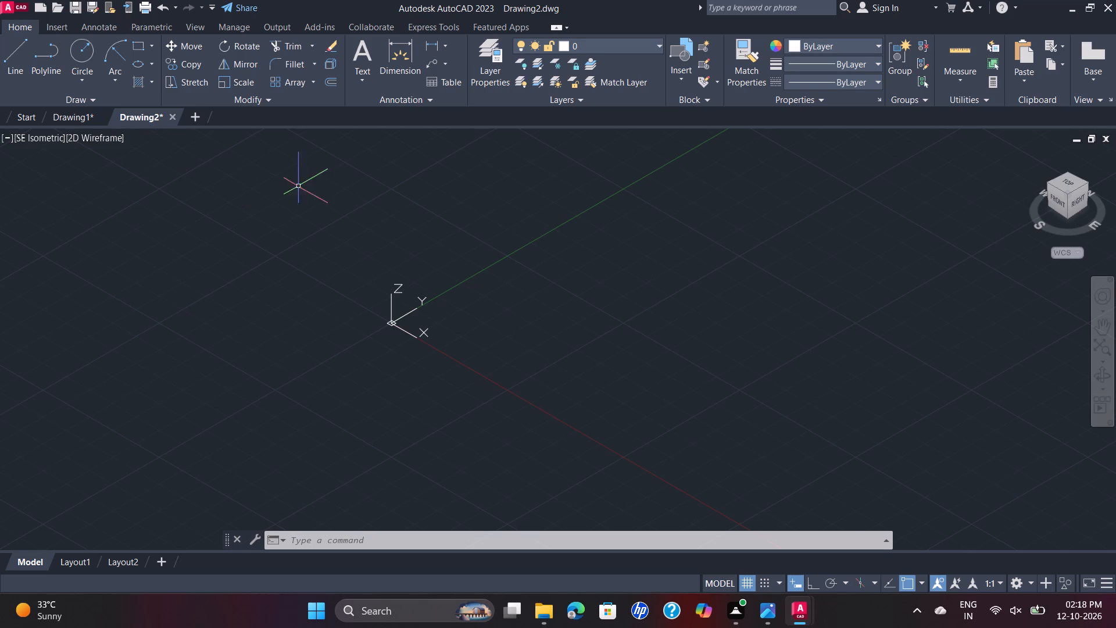
Set the new drawing's view to Top.
{"action": "left_click", "coordinate": [27, 133]}
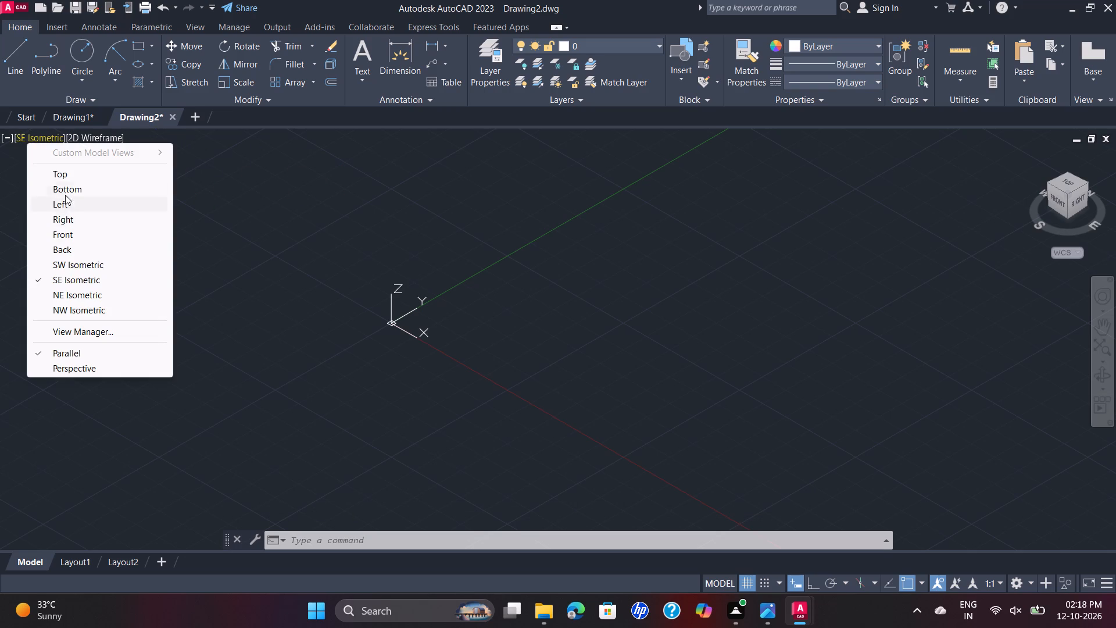
{"action": "left_click", "coordinate": [65, 172]}
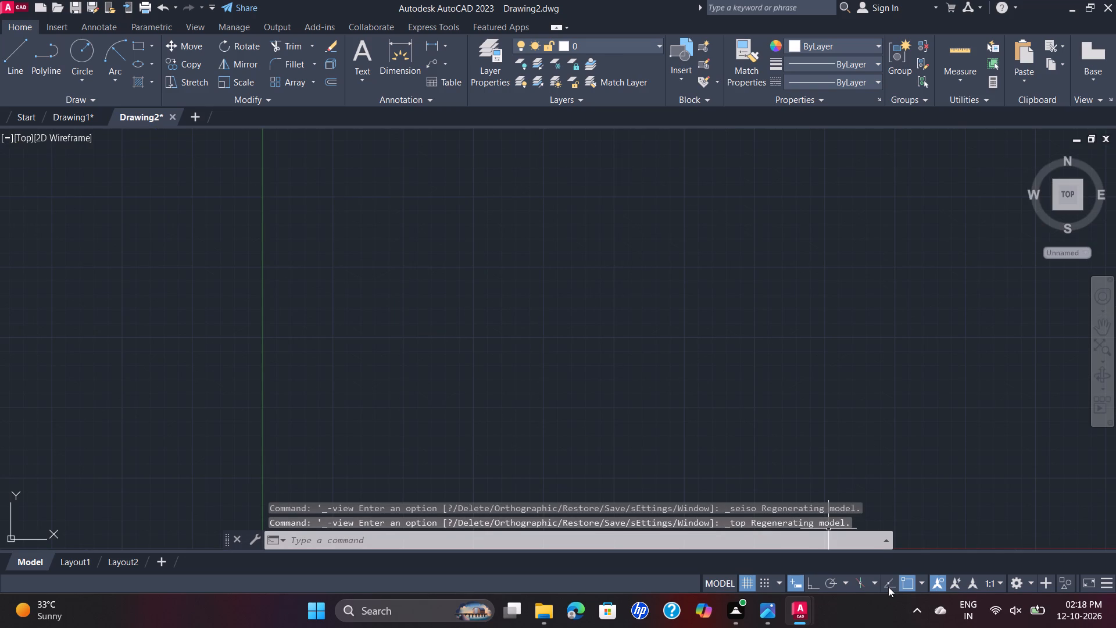
Turn on isometric drafting with the left isoplane.
{"action": "left_click", "coordinate": [864, 579]}
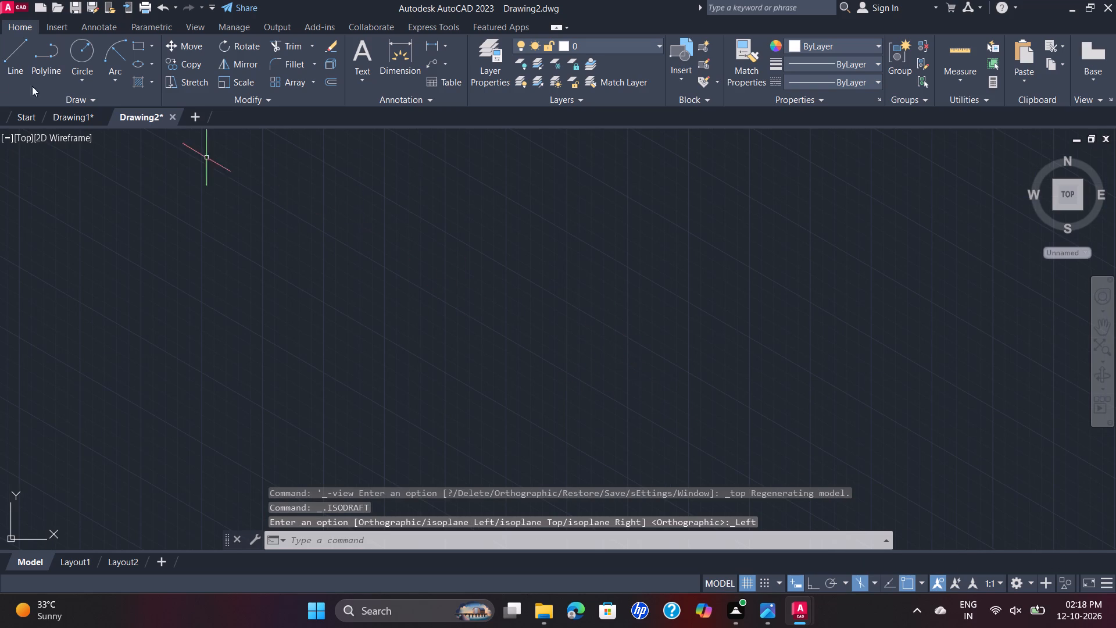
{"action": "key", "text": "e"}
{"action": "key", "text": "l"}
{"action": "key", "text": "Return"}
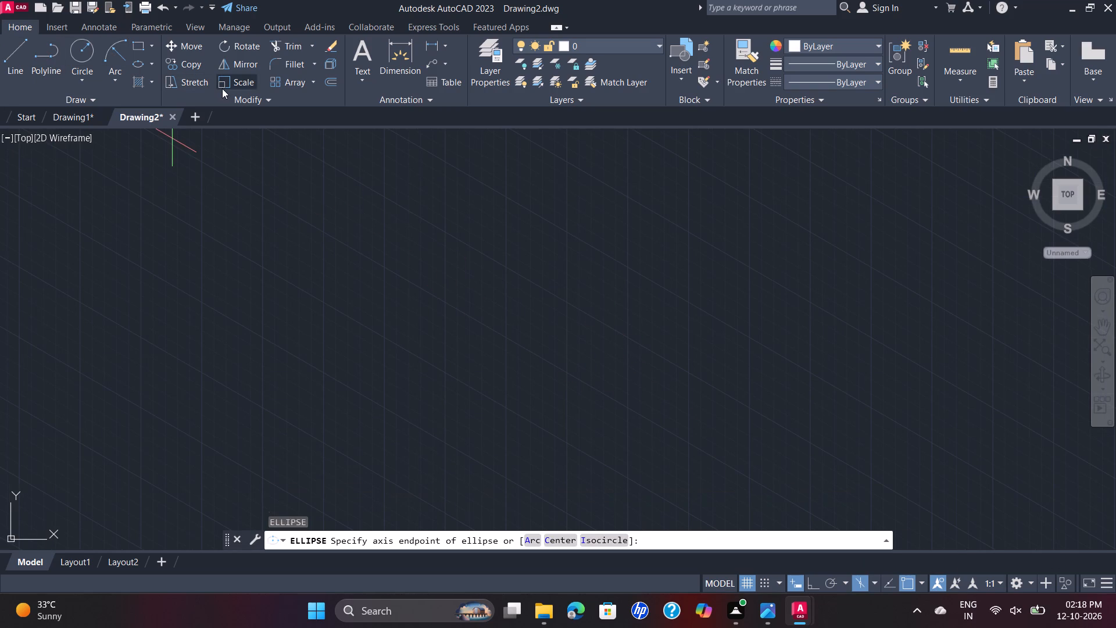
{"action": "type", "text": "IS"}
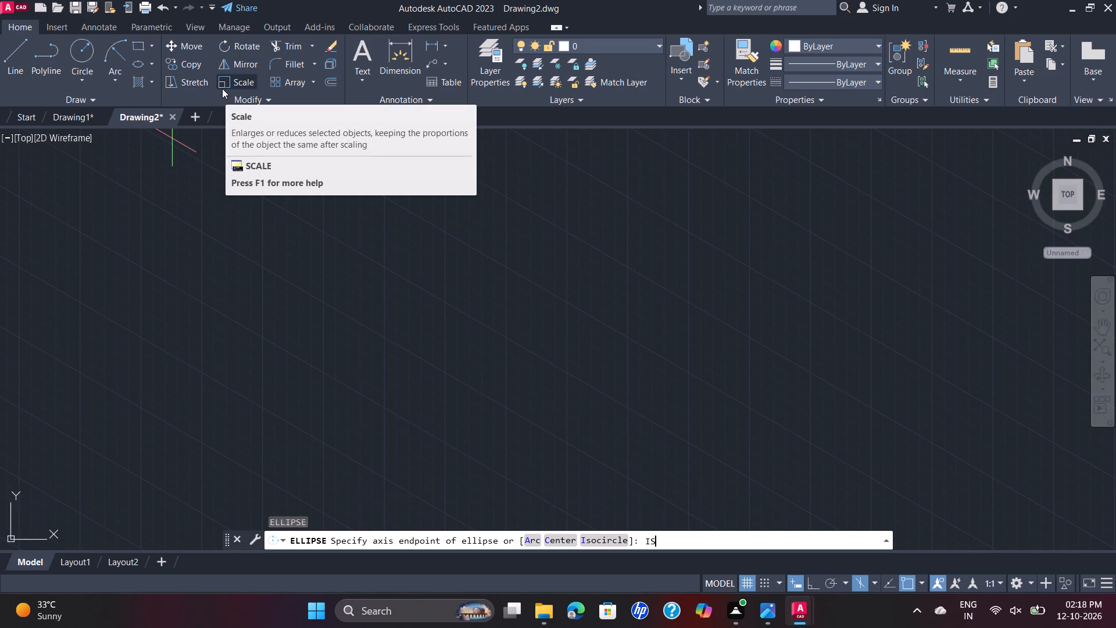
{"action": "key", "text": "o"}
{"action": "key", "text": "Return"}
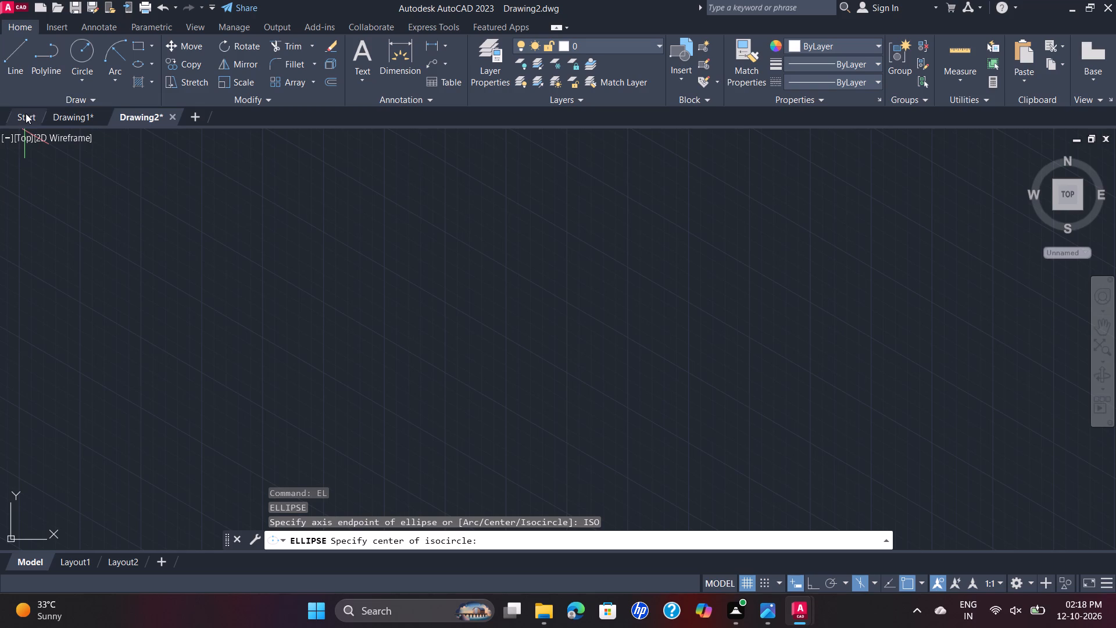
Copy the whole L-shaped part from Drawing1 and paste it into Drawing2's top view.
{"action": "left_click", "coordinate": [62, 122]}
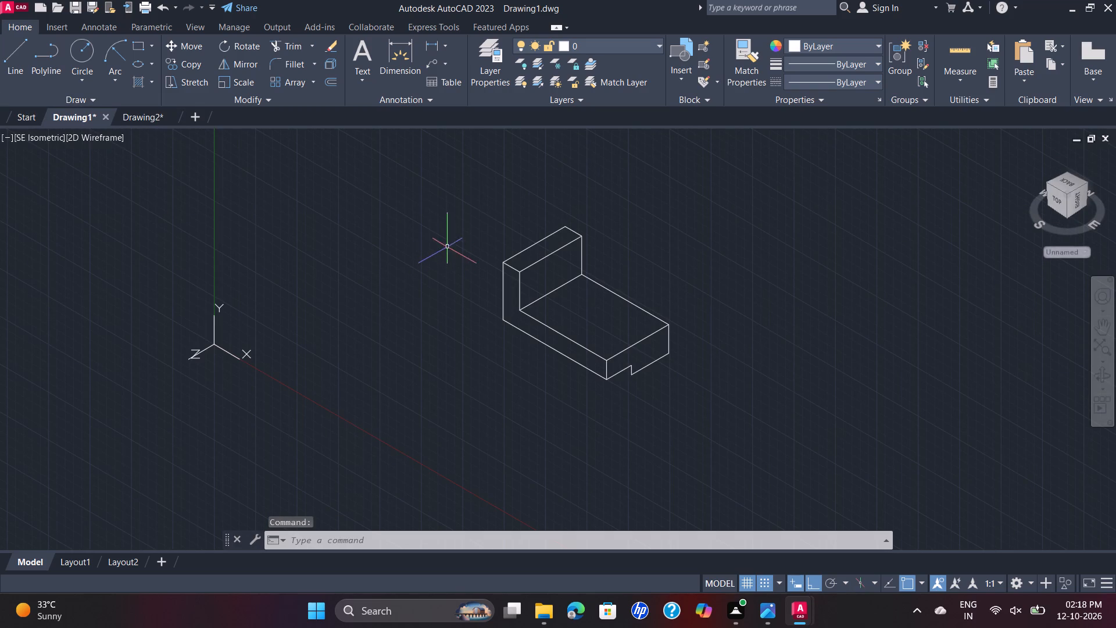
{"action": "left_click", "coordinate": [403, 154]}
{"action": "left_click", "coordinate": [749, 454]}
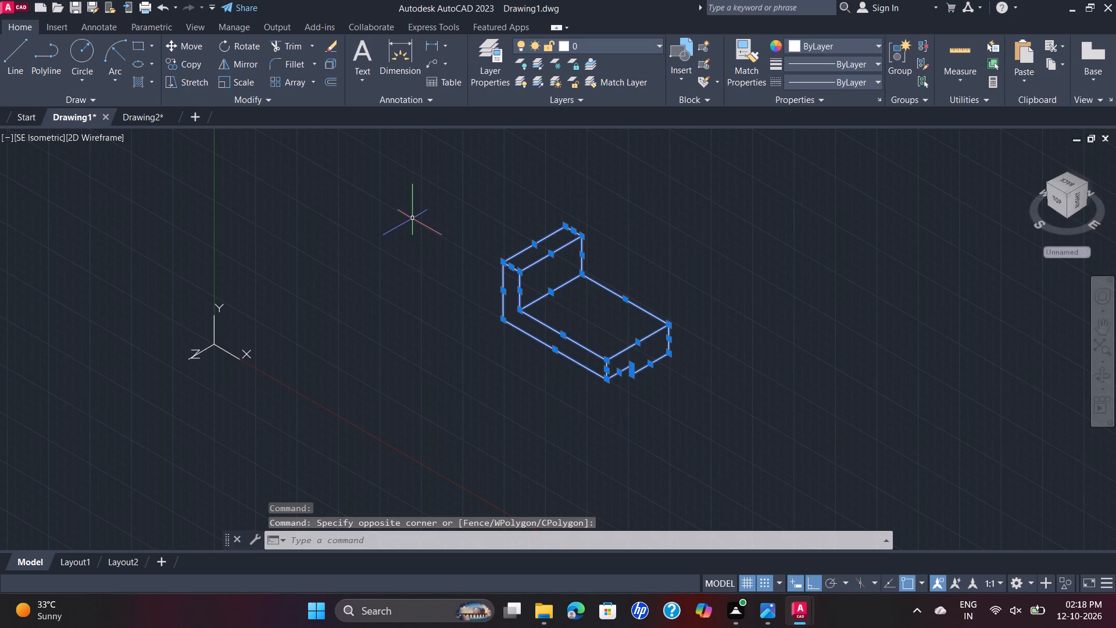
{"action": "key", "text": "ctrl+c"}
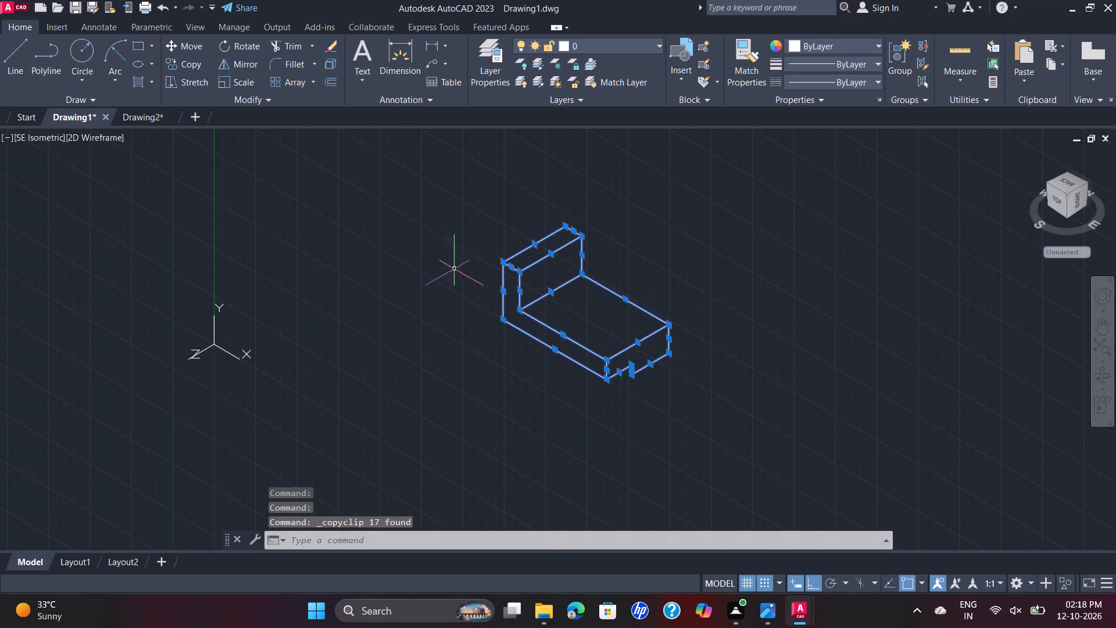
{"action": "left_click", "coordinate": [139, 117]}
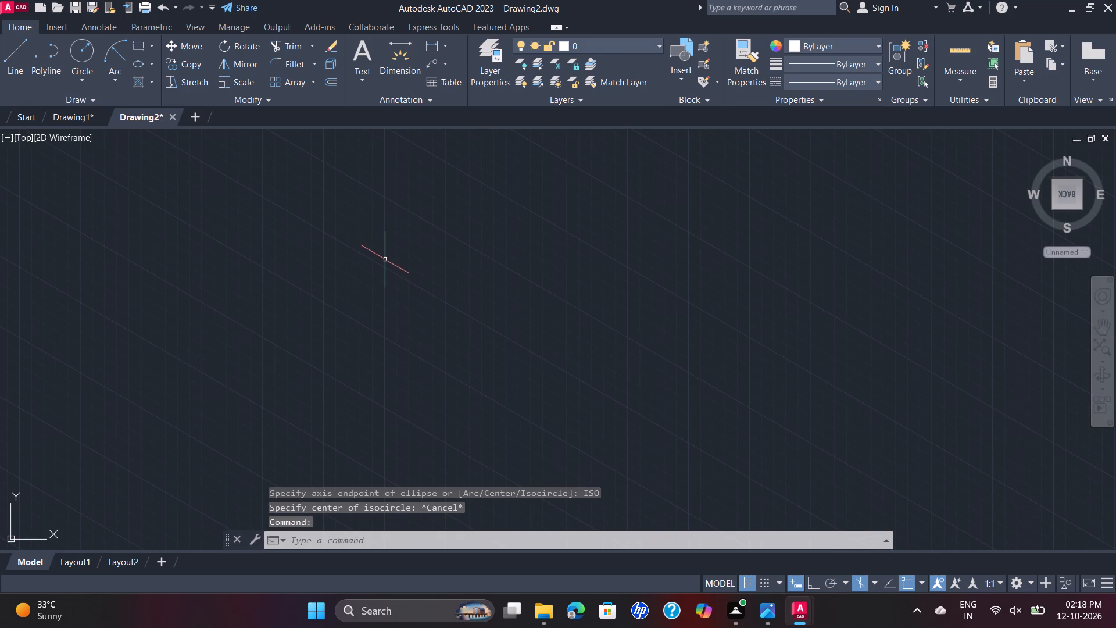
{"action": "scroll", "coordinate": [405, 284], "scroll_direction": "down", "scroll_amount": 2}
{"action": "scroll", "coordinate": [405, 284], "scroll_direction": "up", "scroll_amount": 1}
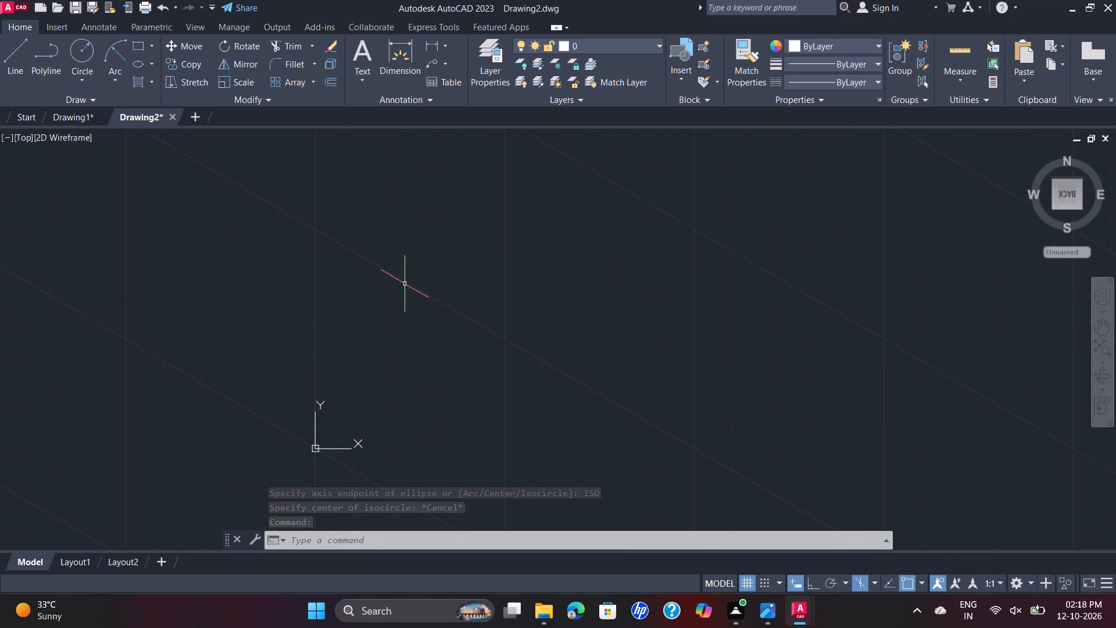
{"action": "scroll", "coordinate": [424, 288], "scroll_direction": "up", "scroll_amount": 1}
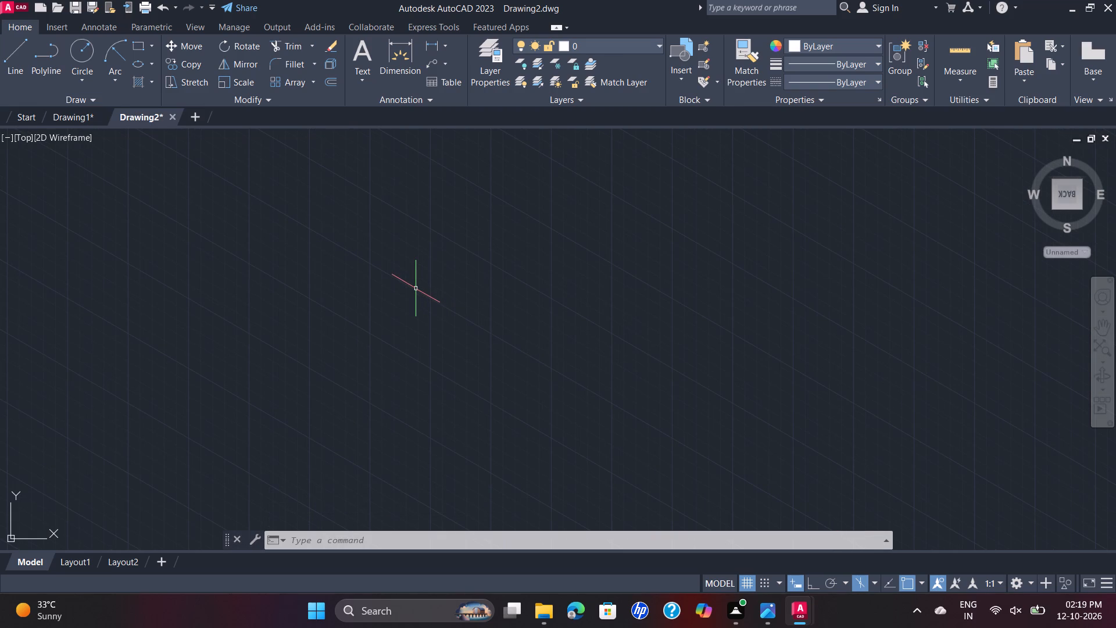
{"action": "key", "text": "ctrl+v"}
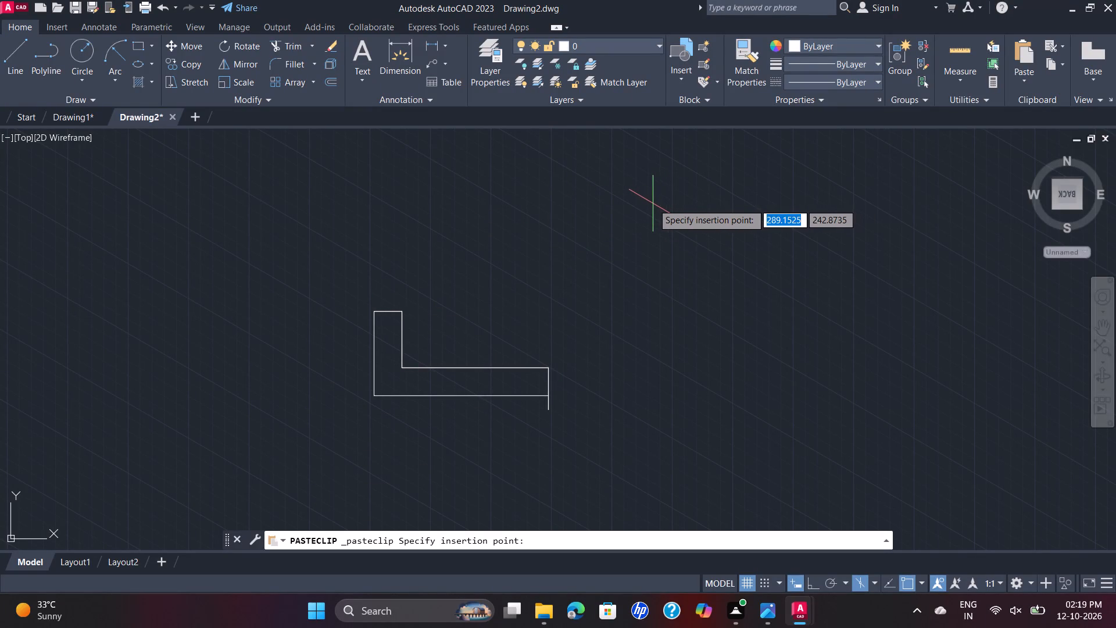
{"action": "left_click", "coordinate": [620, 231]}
Switch isometric drafting to the right isoplane.
{"action": "left_click", "coordinate": [875, 583]}
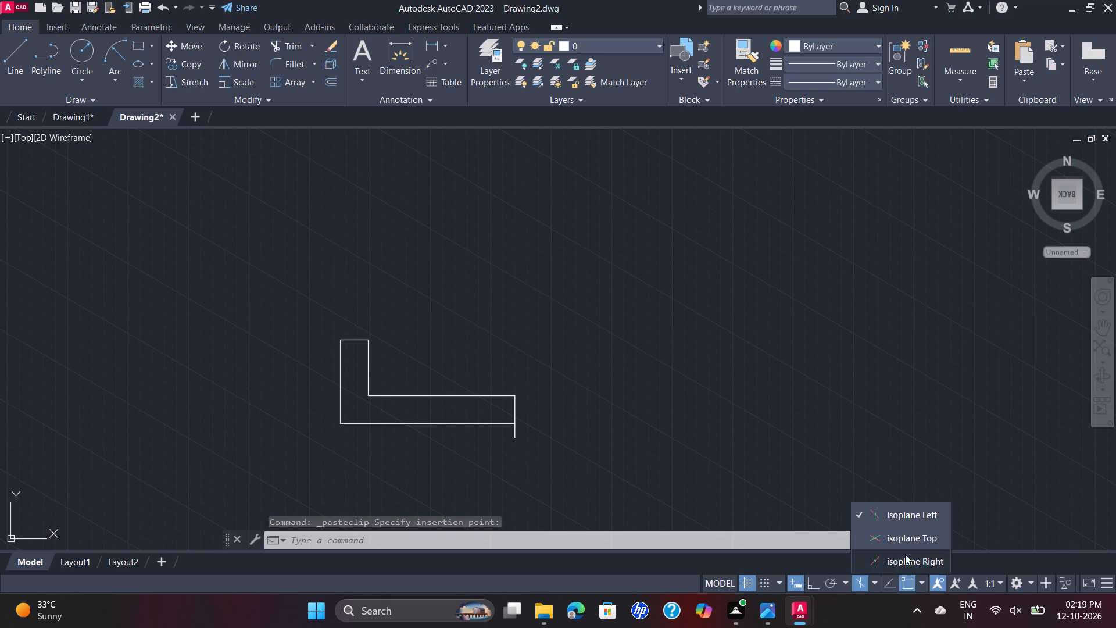
{"action": "left_click", "coordinate": [907, 559]}
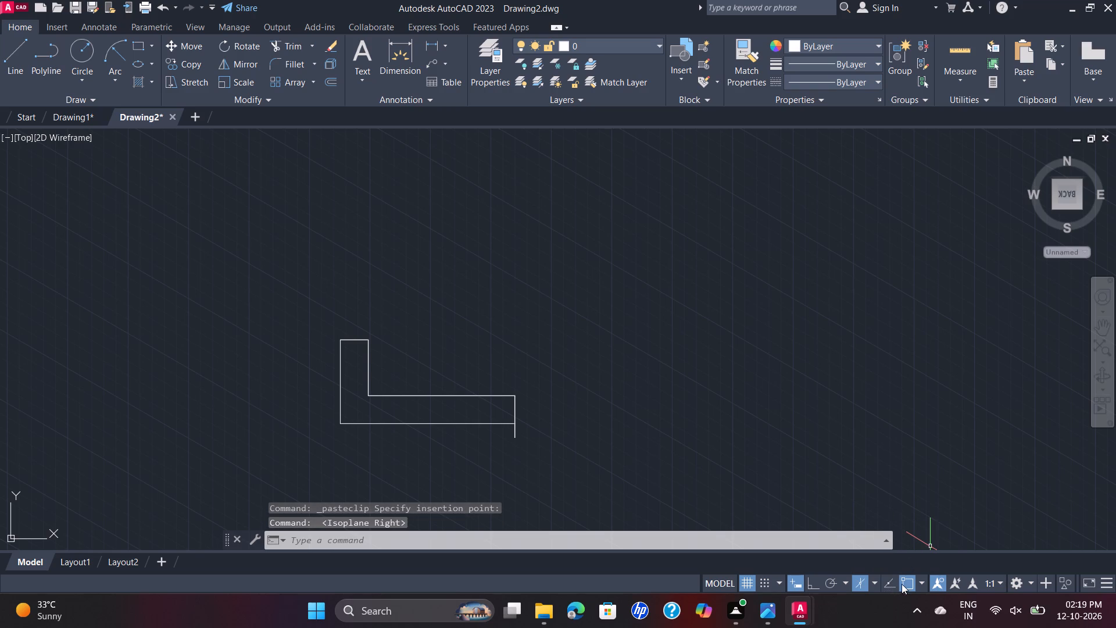
{"action": "left_click", "coordinate": [867, 580]}
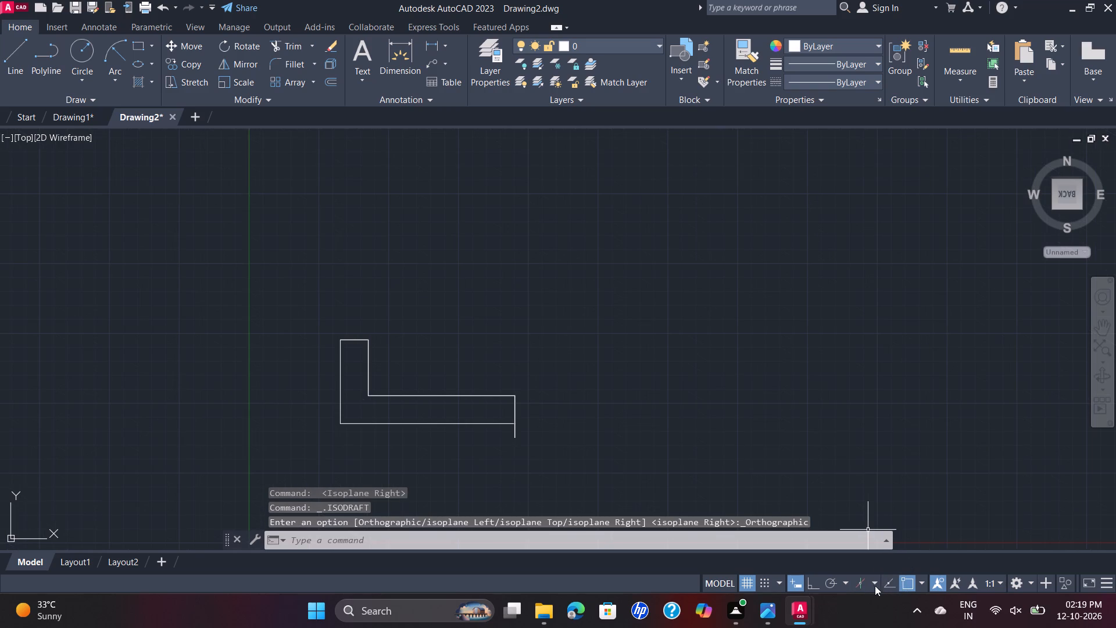
{"action": "left_click", "coordinate": [860, 581]}
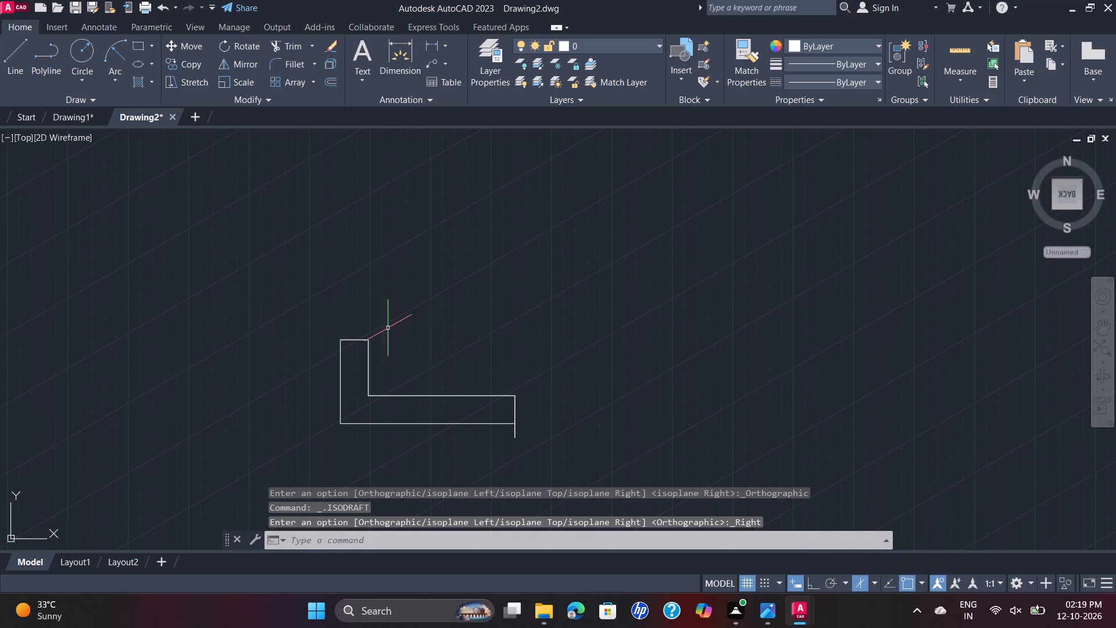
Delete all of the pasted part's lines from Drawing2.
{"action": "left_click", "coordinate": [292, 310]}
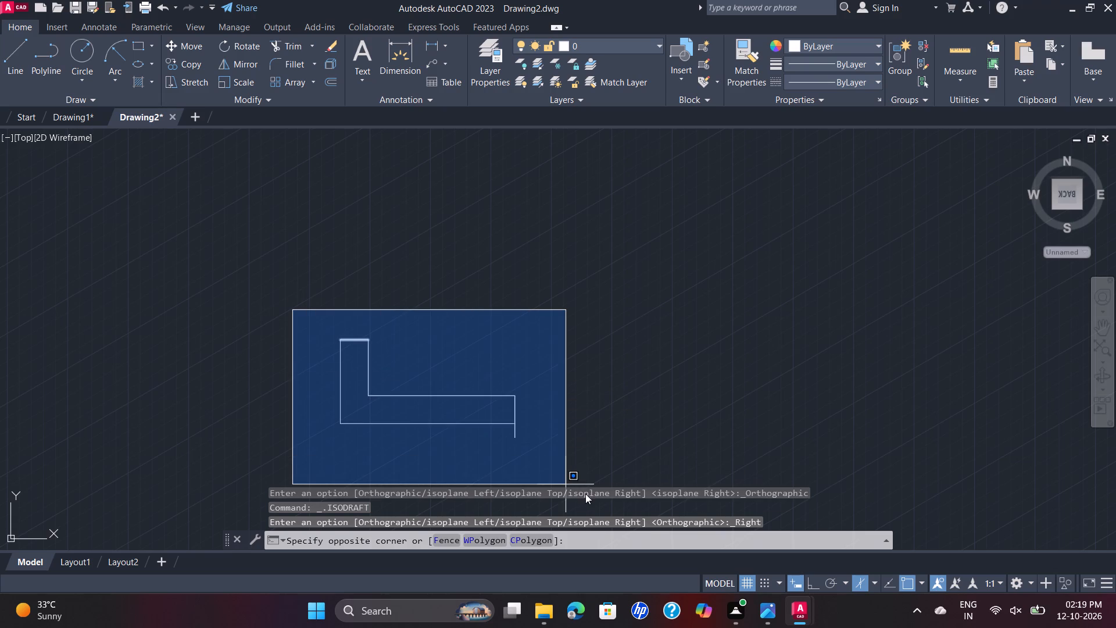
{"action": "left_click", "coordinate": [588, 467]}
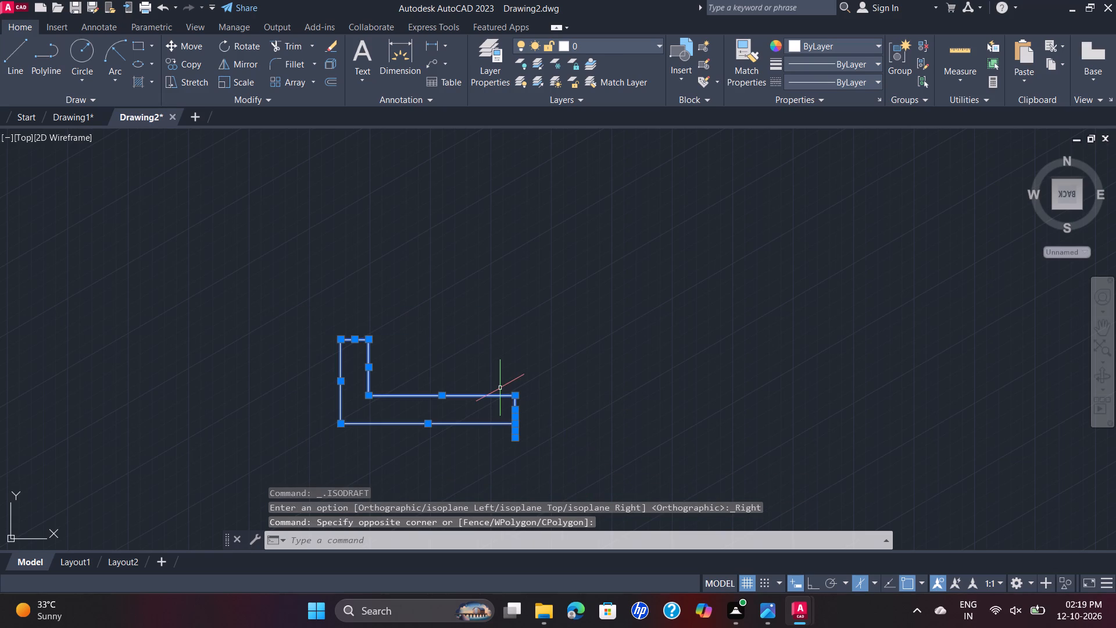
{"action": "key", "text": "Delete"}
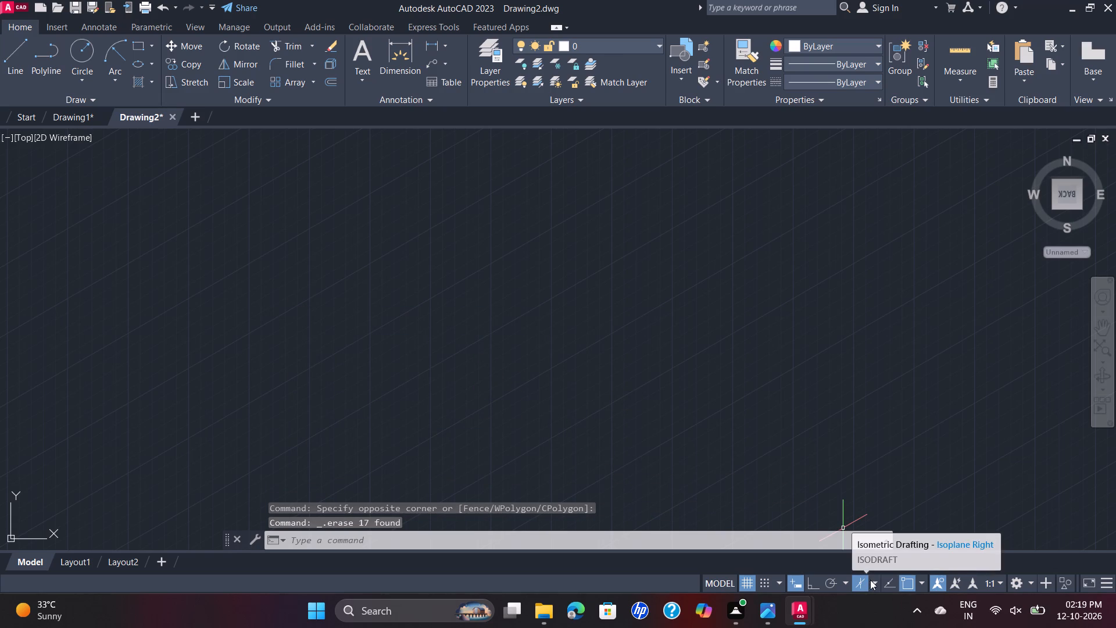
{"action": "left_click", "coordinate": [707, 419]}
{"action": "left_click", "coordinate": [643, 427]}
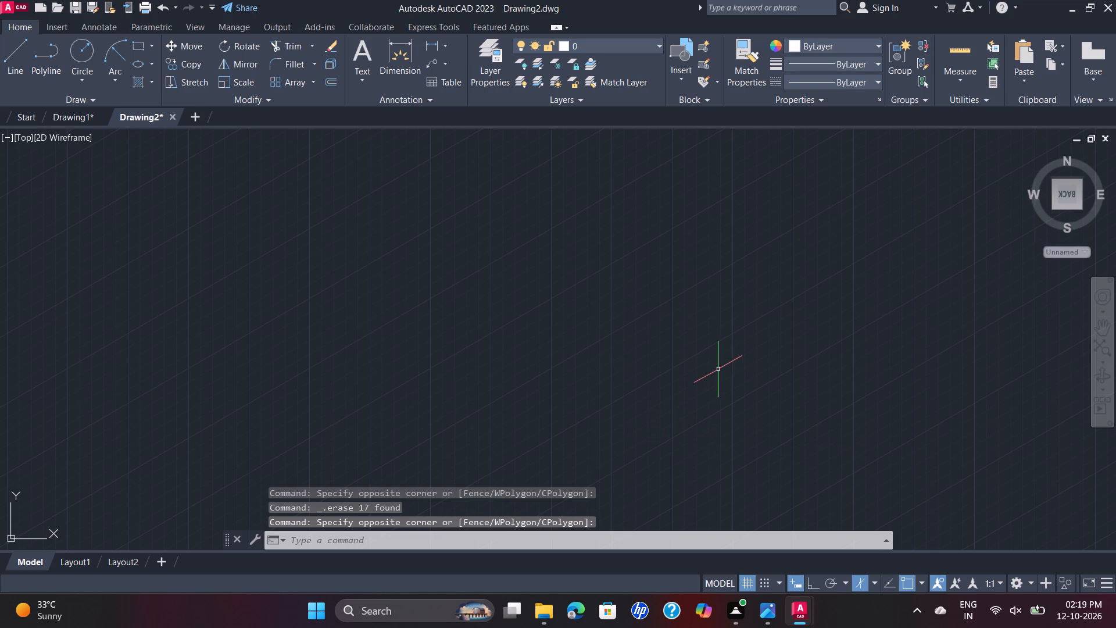
Set the drawing units' length precision to 0.00.
{"action": "type", "text": "UN"}
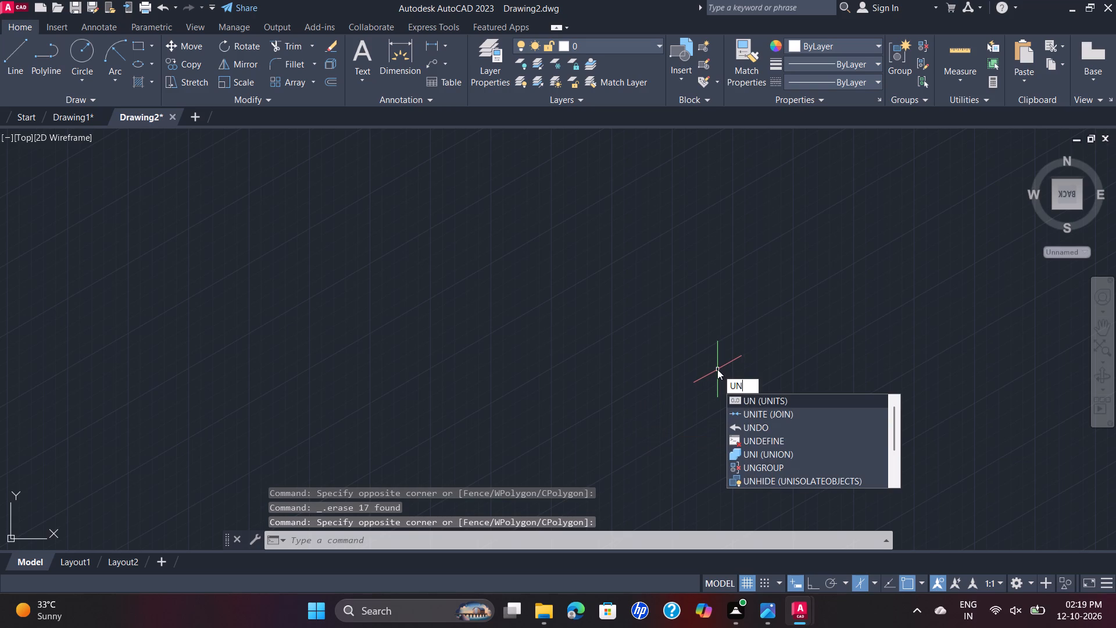
{"action": "key", "text": "Return"}
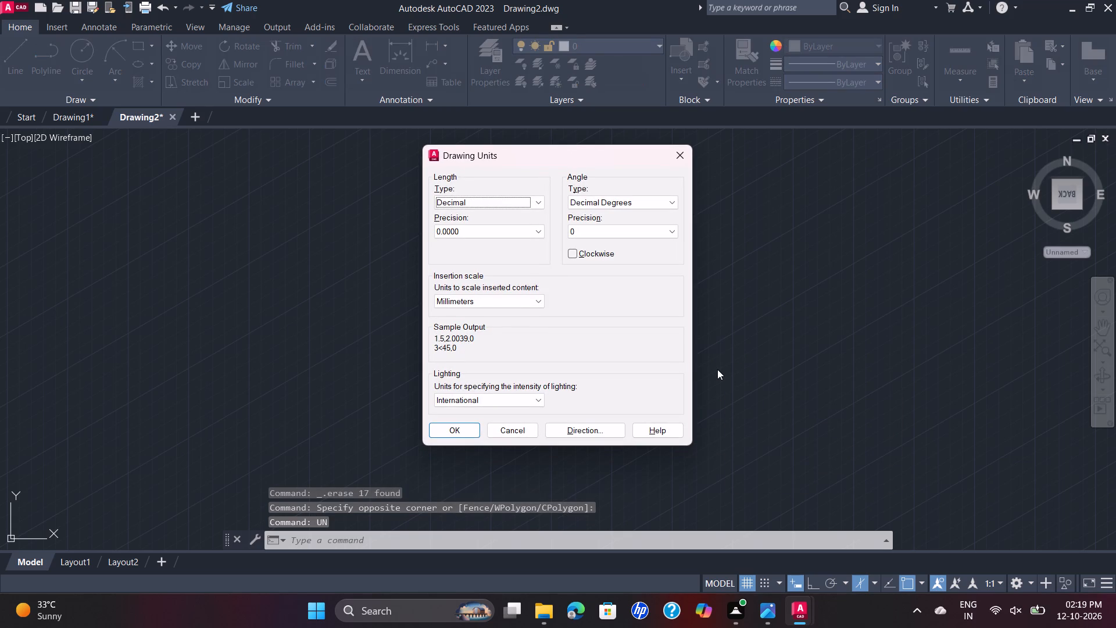
{"action": "left_click", "coordinate": [536, 234]}
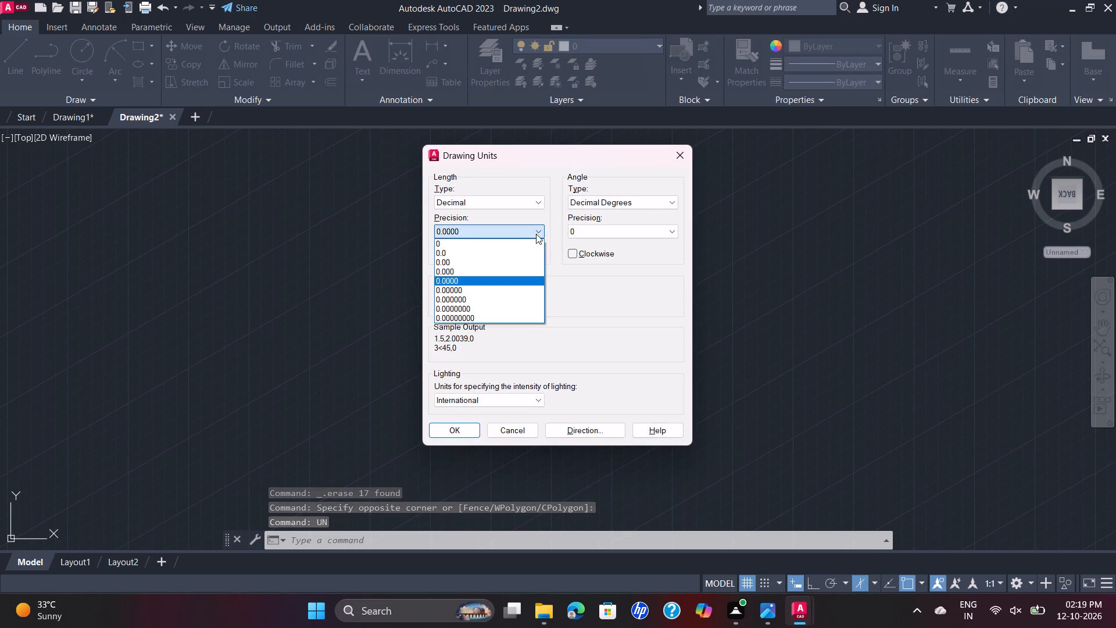
{"action": "left_click", "coordinate": [522, 258]}
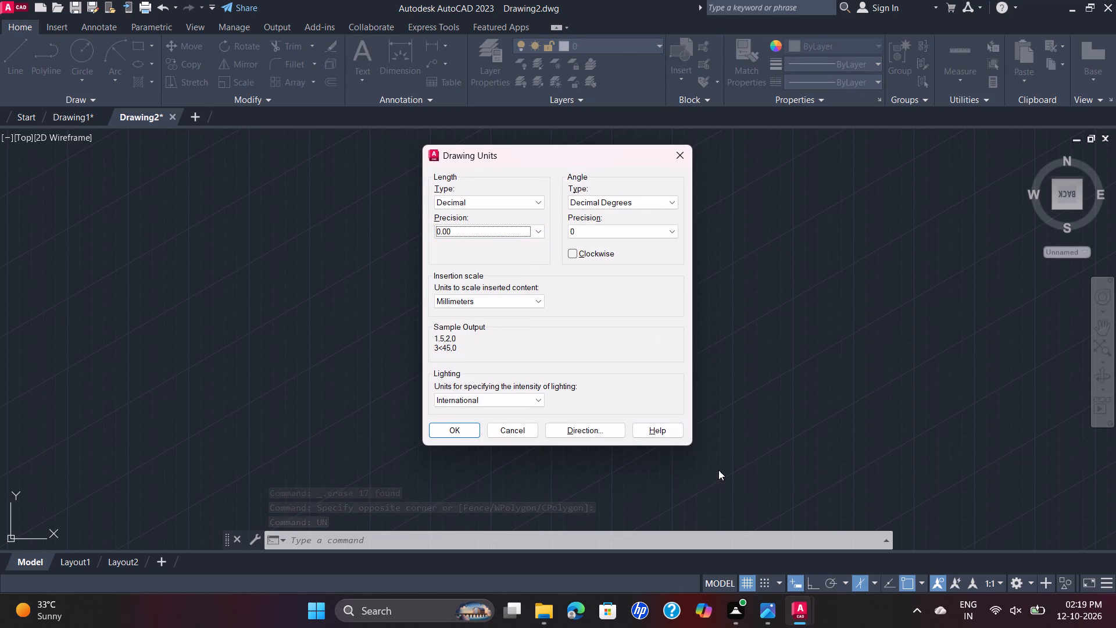
{"action": "left_click", "coordinate": [442, 435]}
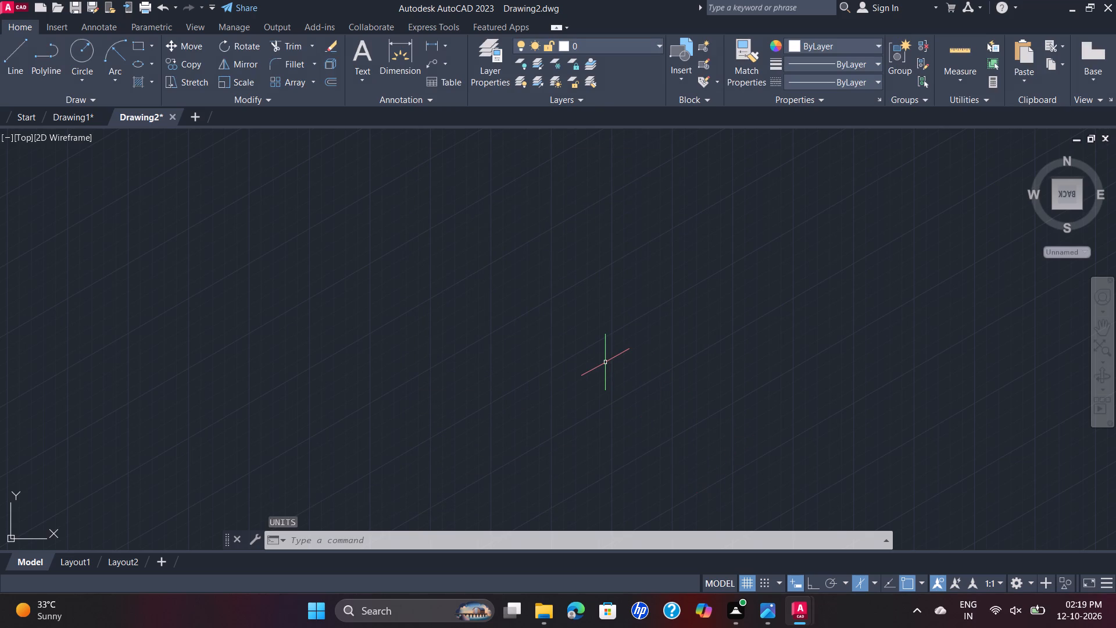
Set the model space limits from lower-left corner 0,0 to upper-right corner 200,200.
{"action": "key", "text": "l"}
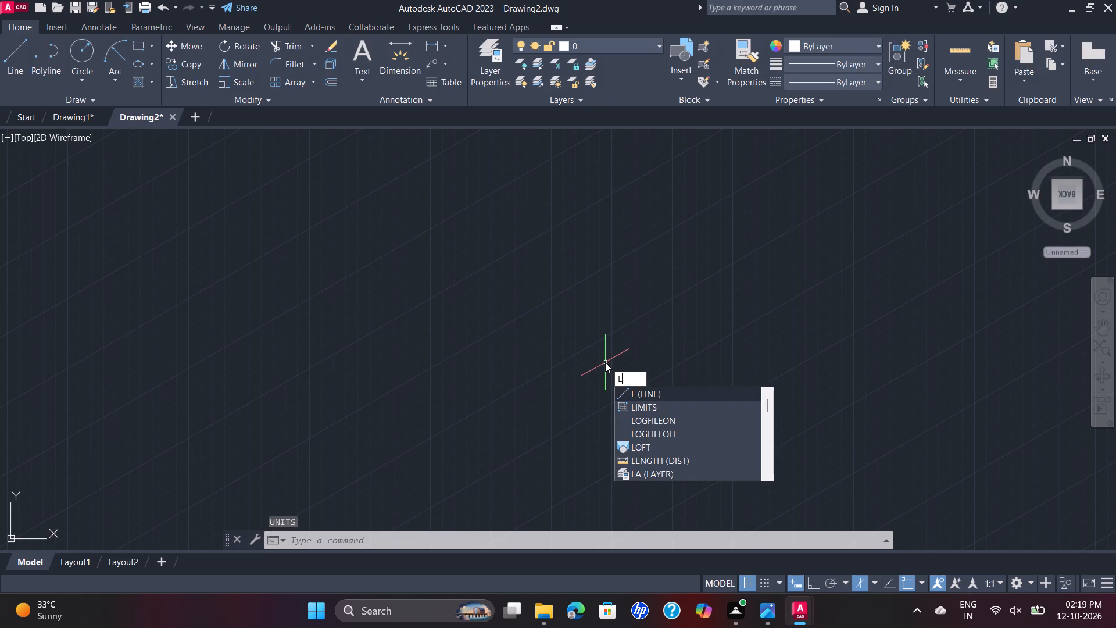
{"action": "type", "text": "IMT"}
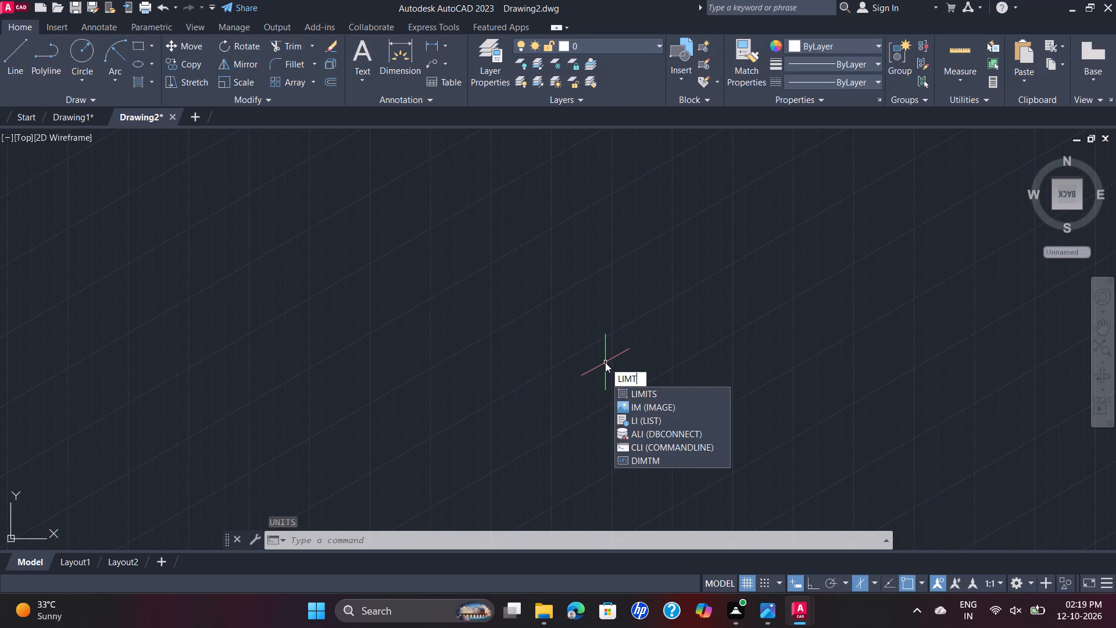
{"action": "key", "text": "Return"}
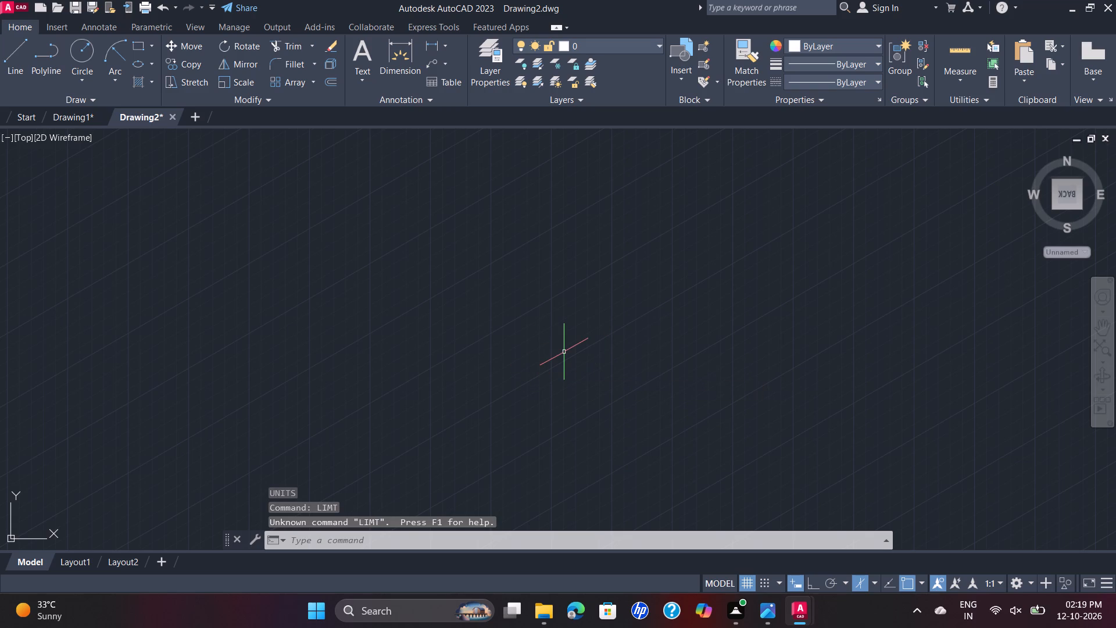
{"action": "key", "text": "l"}
{"action": "key", "text": "i"}
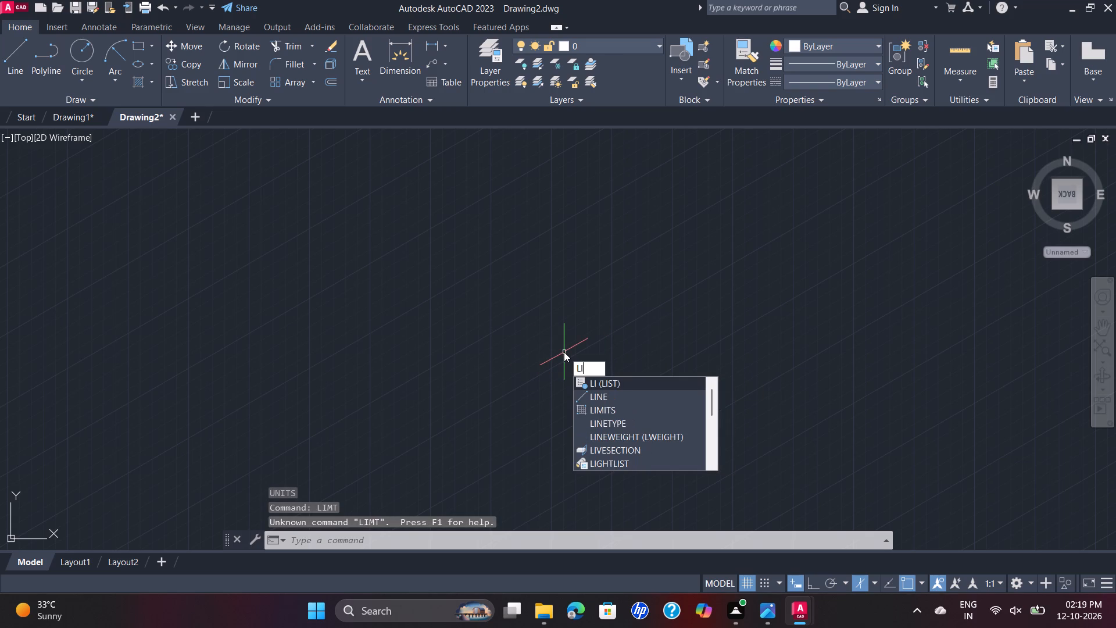
{"action": "key", "text": "m"}
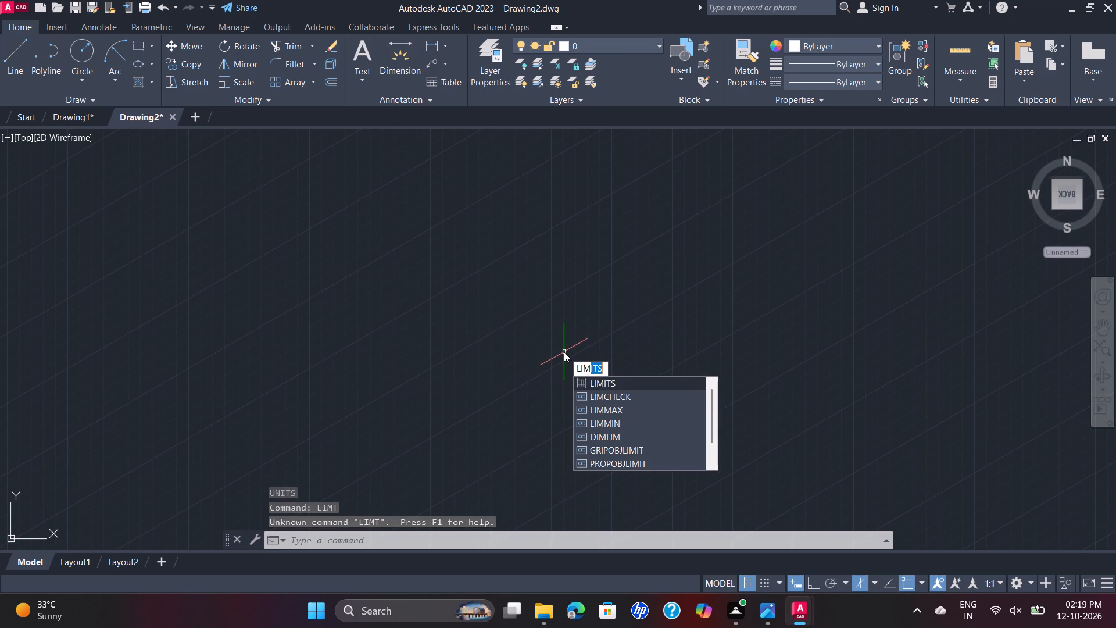
{"action": "key", "text": "Return"}
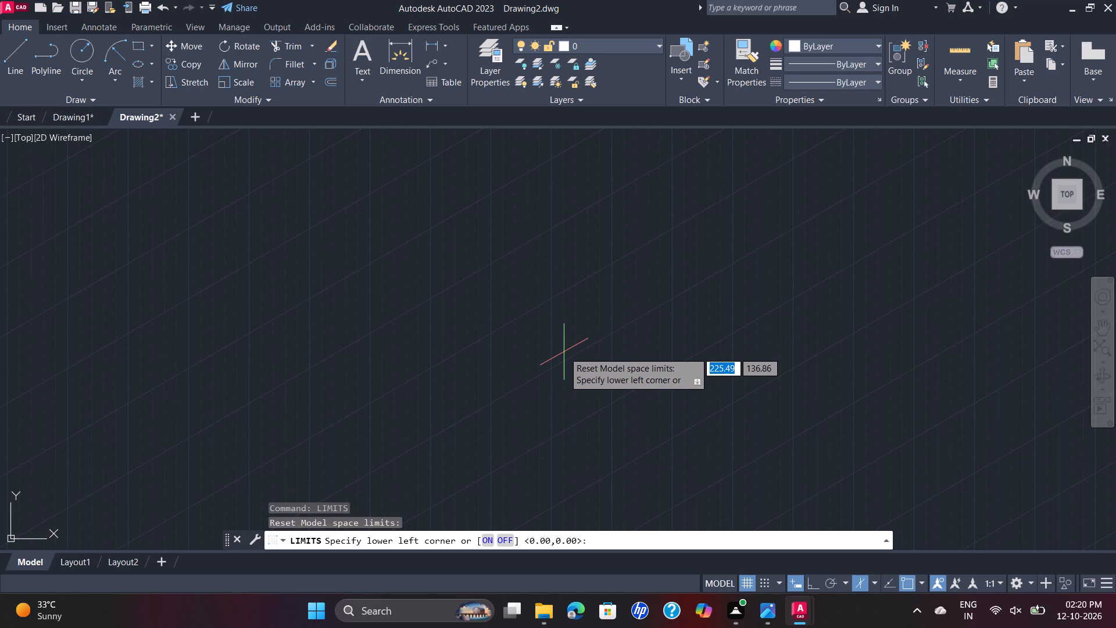
{"action": "type", "text": "200"}
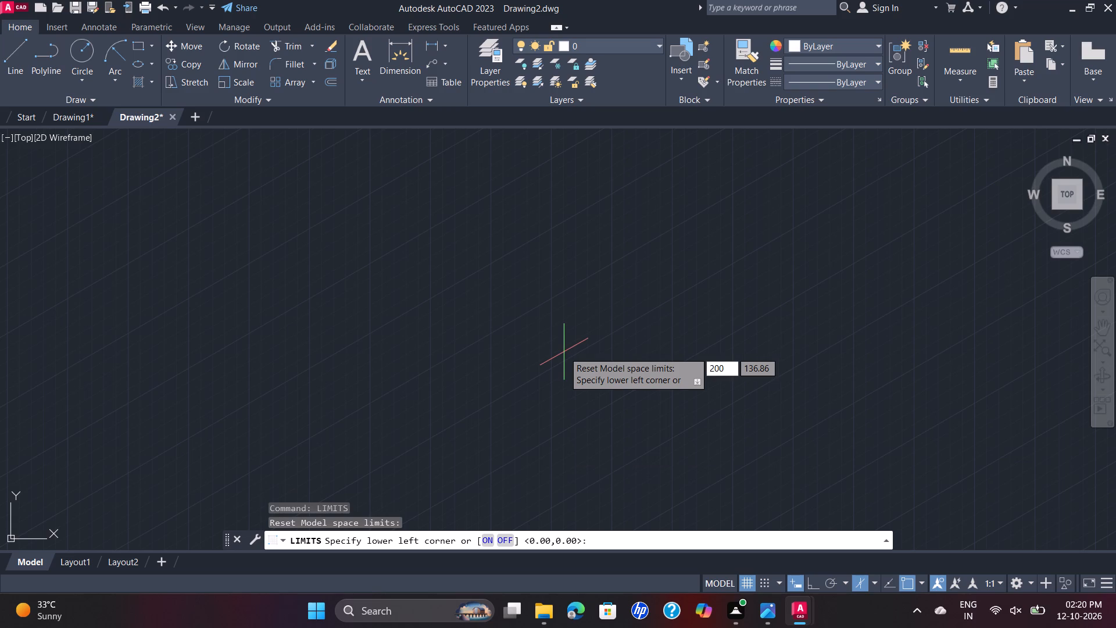
{"action": "key", "text": "BackSpace"}
{"action": "key", "text": "BackSpace"}
{"action": "key", "text": "BackSpace"}
{"action": "key", "text": "0"}
{"action": "type", "text": ",0"}
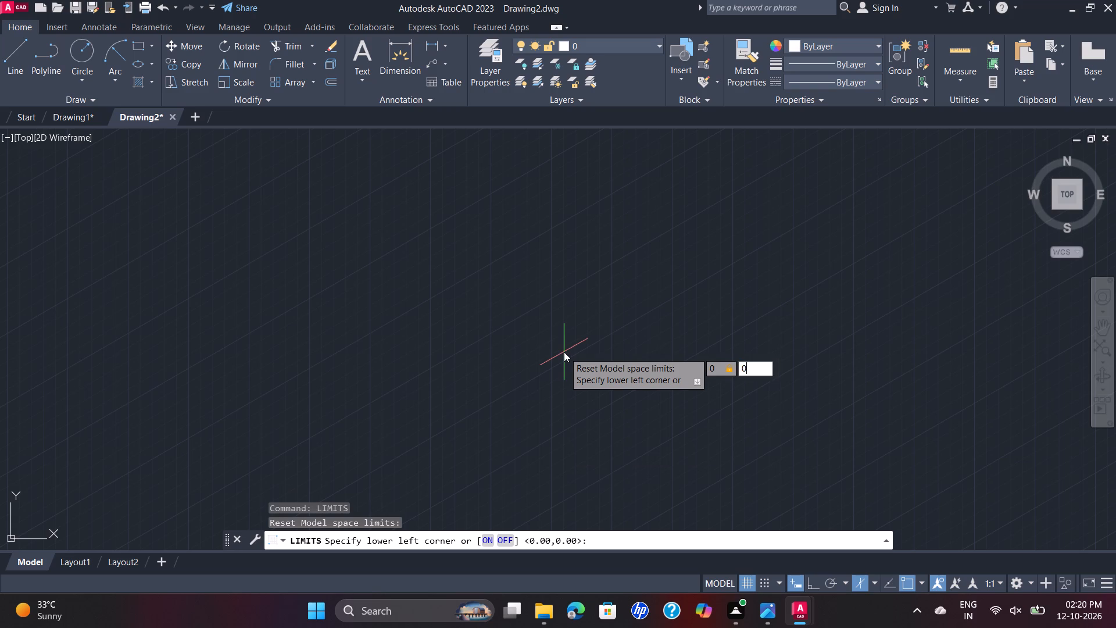
{"action": "key", "text": "Return"}
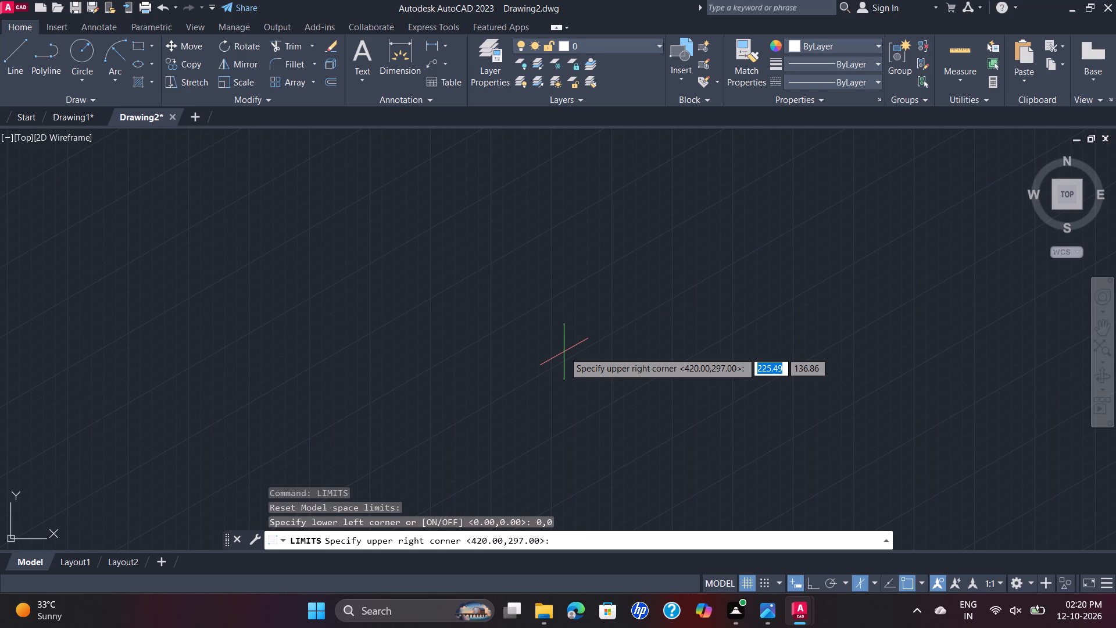
{"action": "type", "text": "200"}
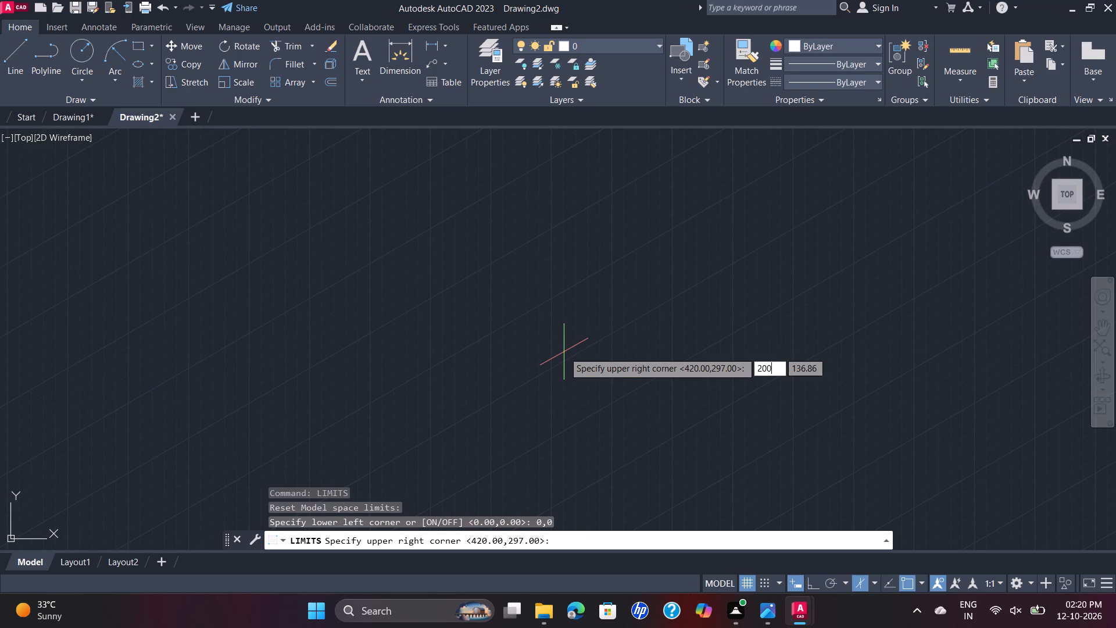
{"action": "type", "text": ",200"}
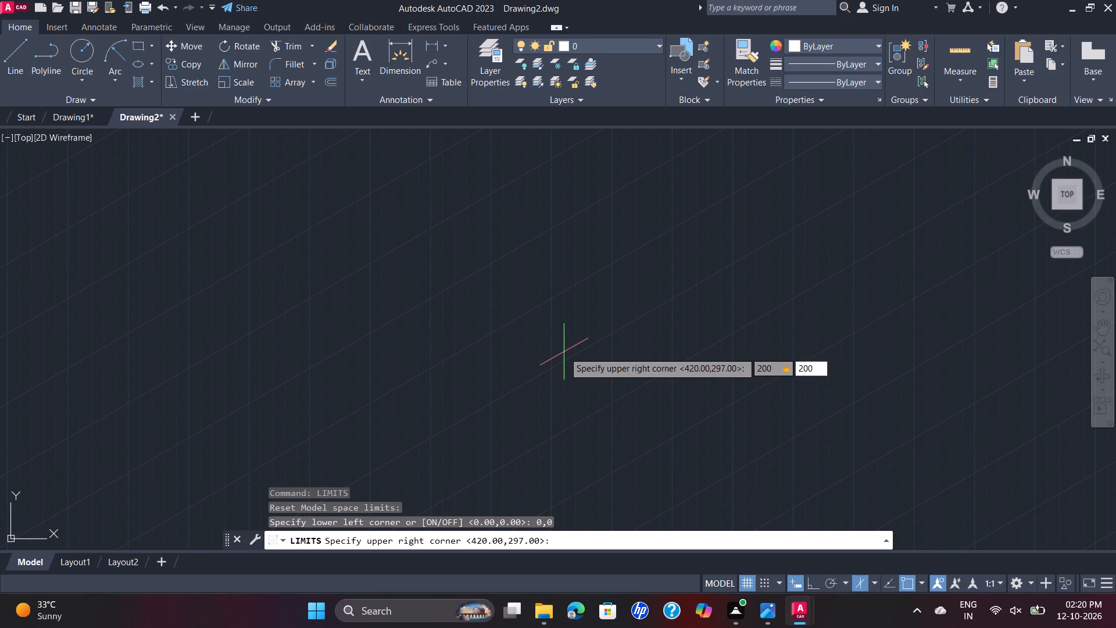
{"action": "key", "text": "Return"}
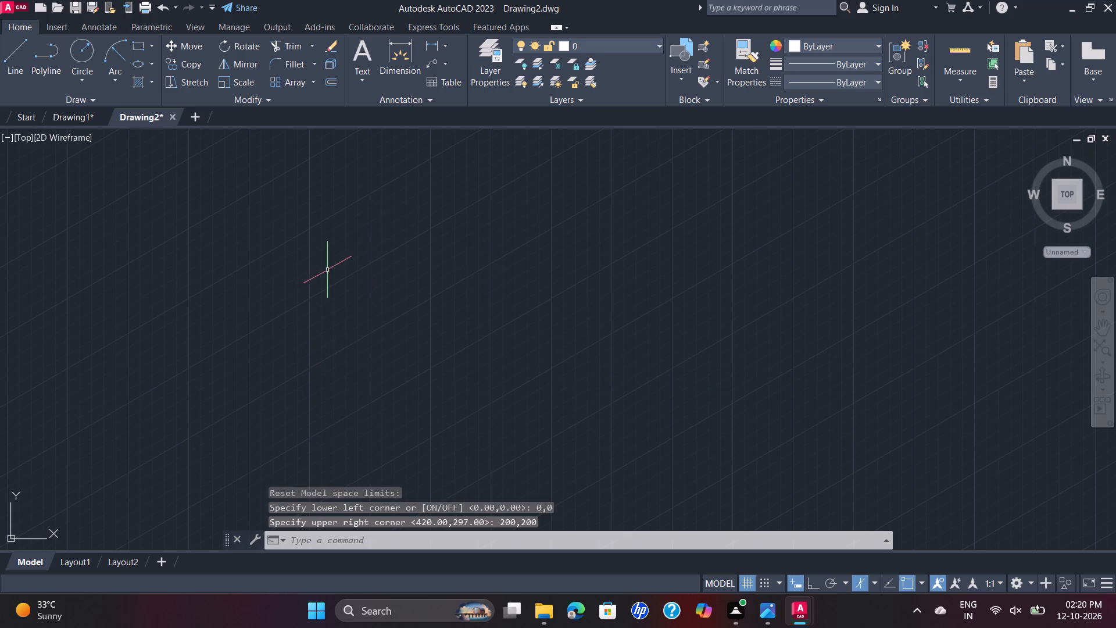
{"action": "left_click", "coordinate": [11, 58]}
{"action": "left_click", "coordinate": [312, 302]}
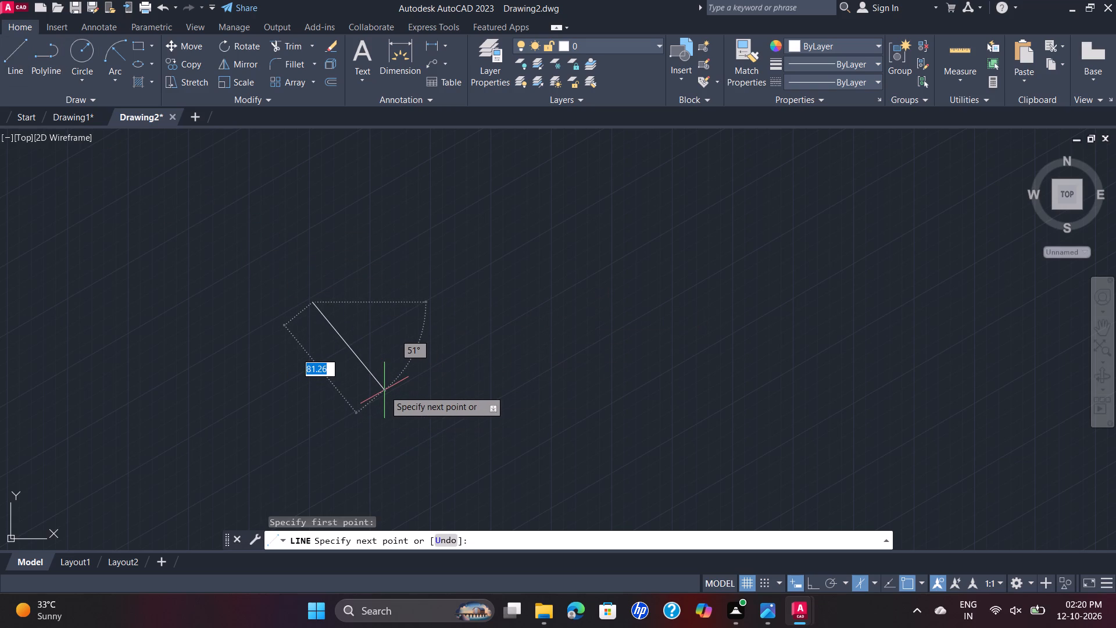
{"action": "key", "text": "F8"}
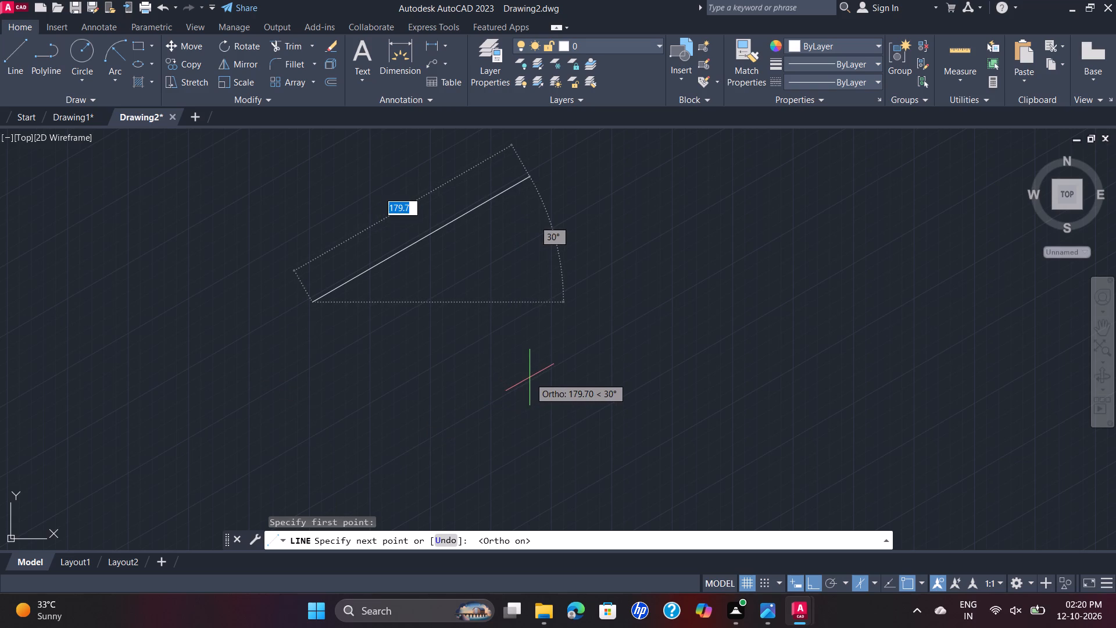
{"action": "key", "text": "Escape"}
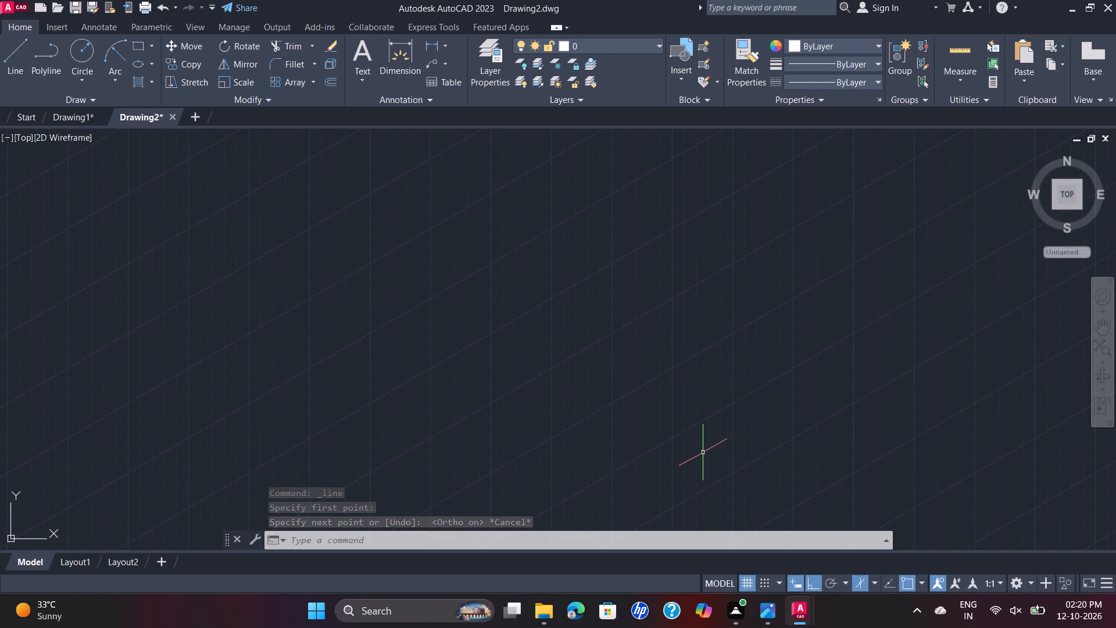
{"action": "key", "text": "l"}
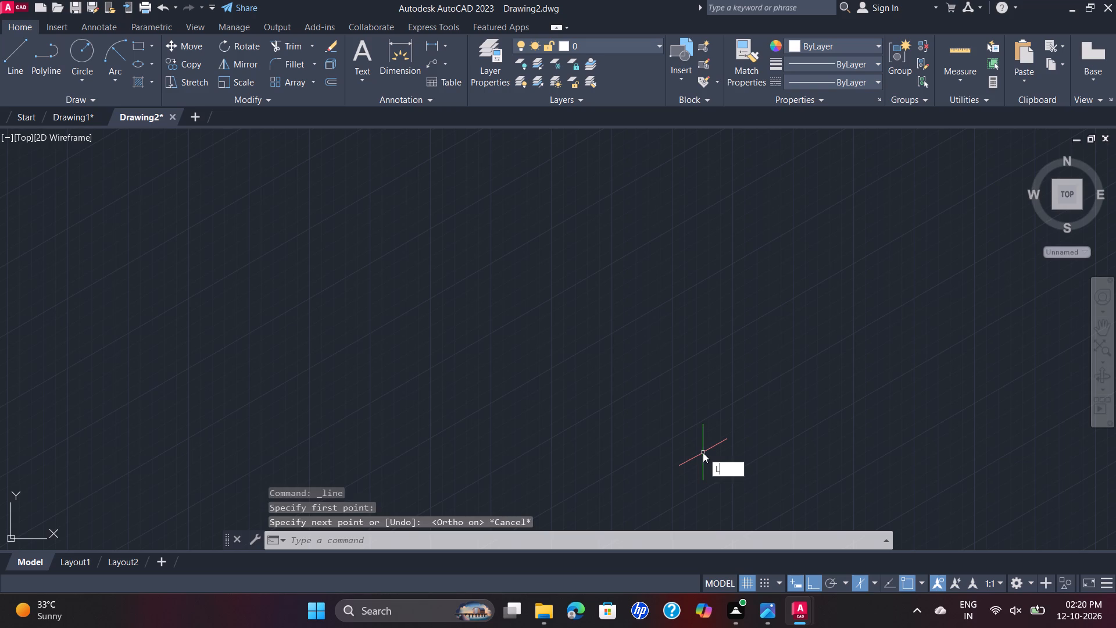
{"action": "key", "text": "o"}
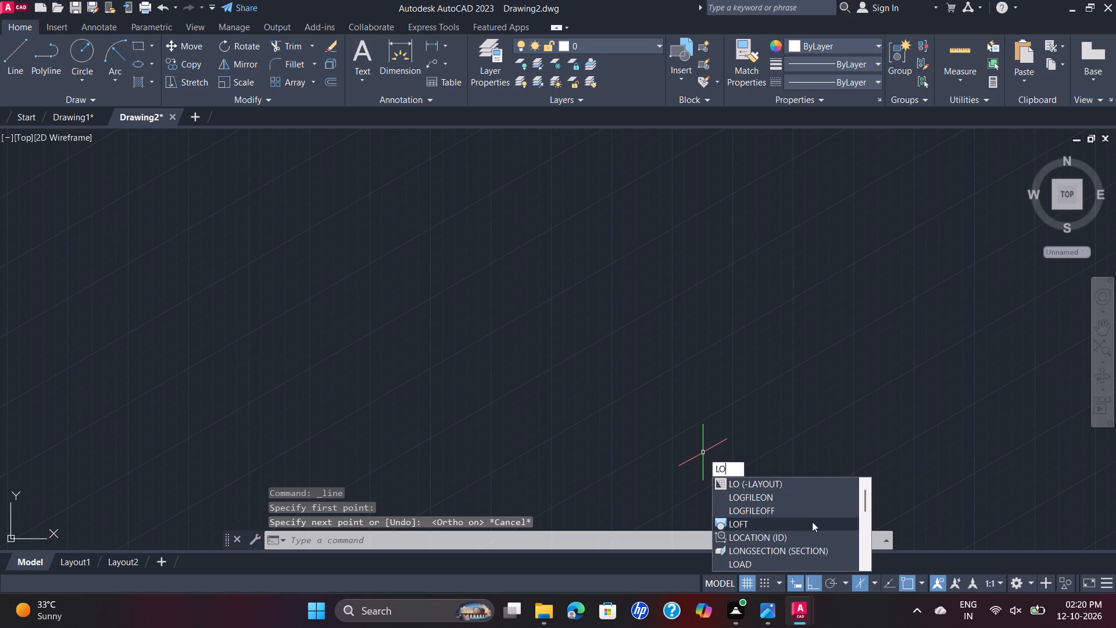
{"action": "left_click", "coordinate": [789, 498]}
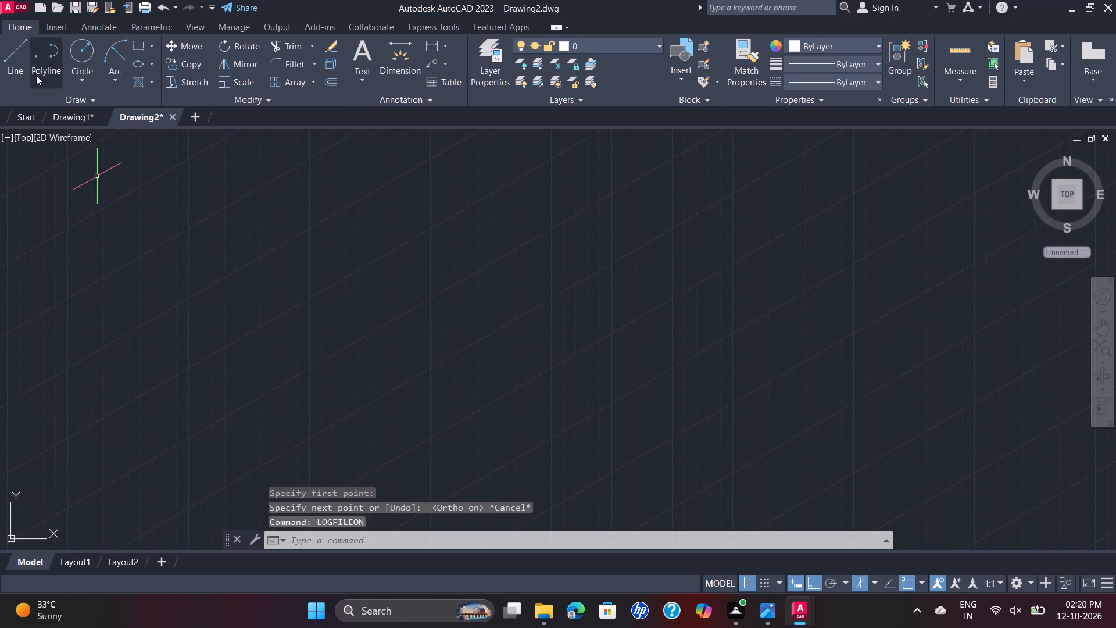
With ortho off and polar tracking on, draw the part's first base line, 125 long at 330°, from mid-canvas.
{"action": "left_click", "coordinate": [17, 66]}
{"action": "left_click", "coordinate": [501, 331]}
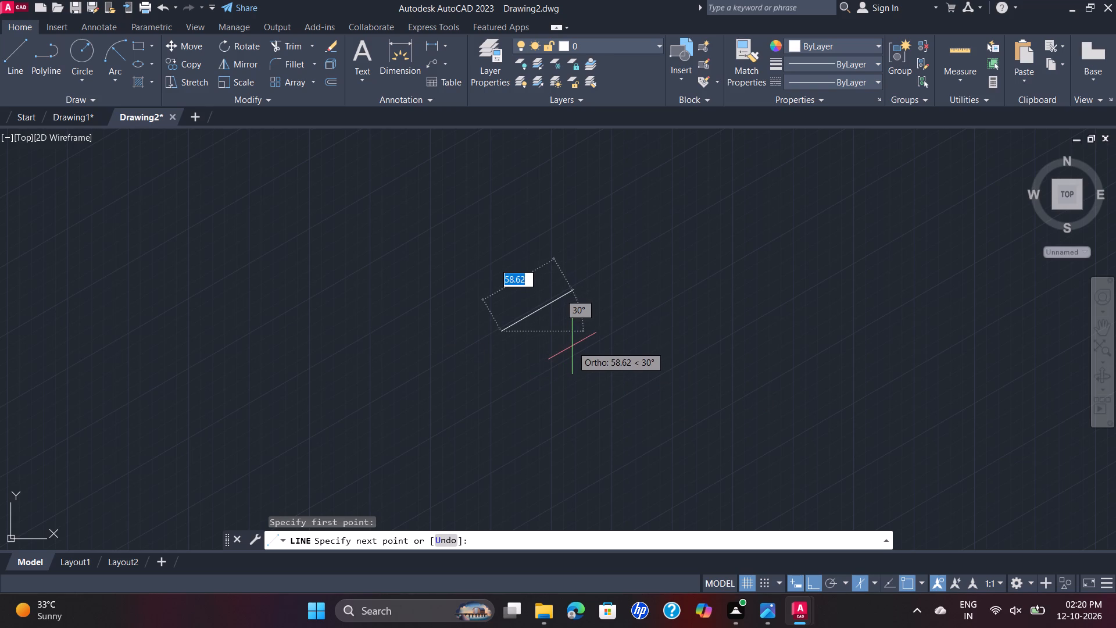
{"action": "key", "text": "F8"}
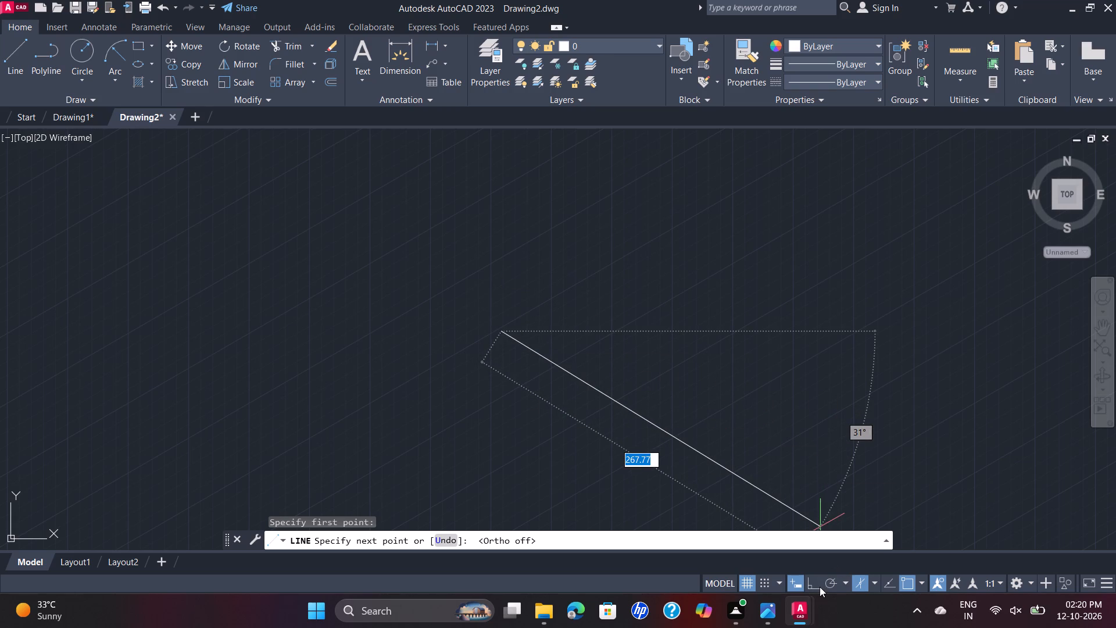
{"action": "left_click", "coordinate": [832, 578]}
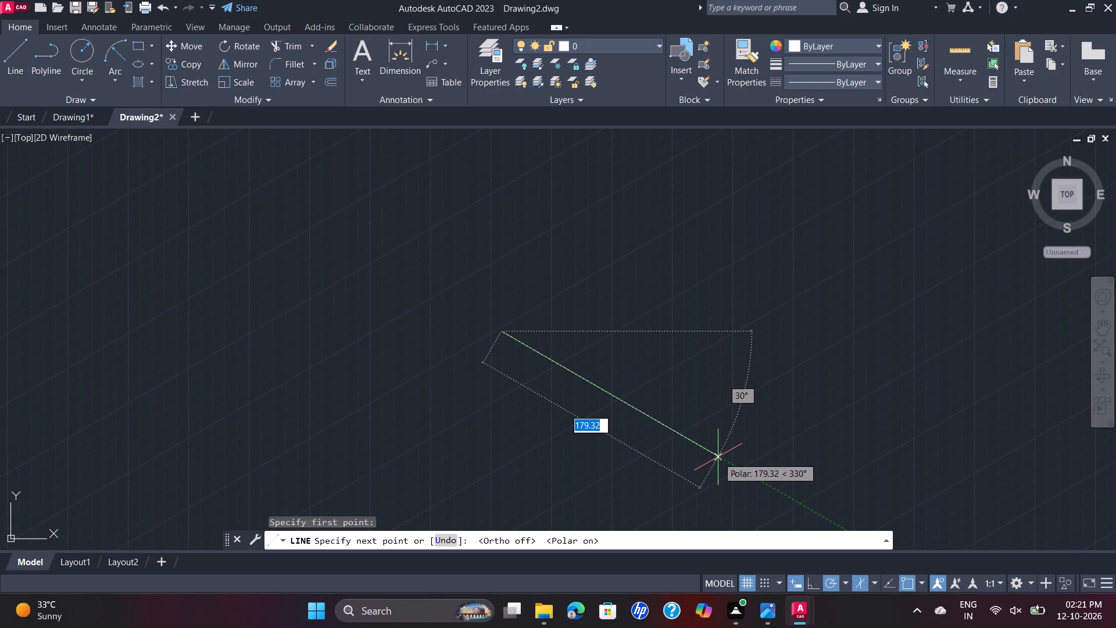
{"action": "type", "text": "125"}
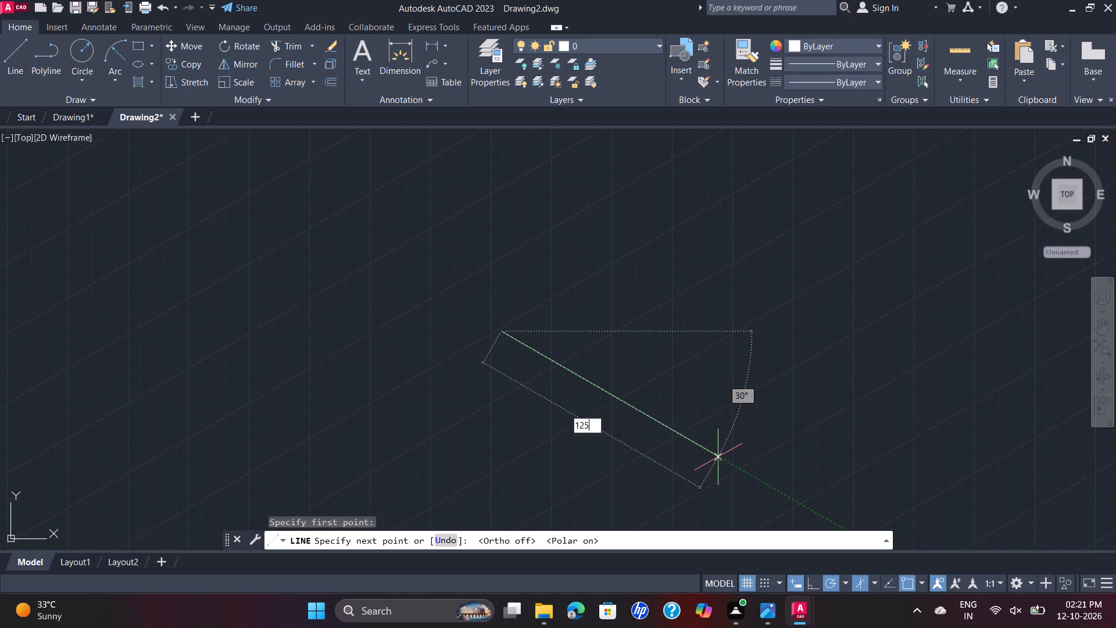
{"action": "key", "text": "Return"}
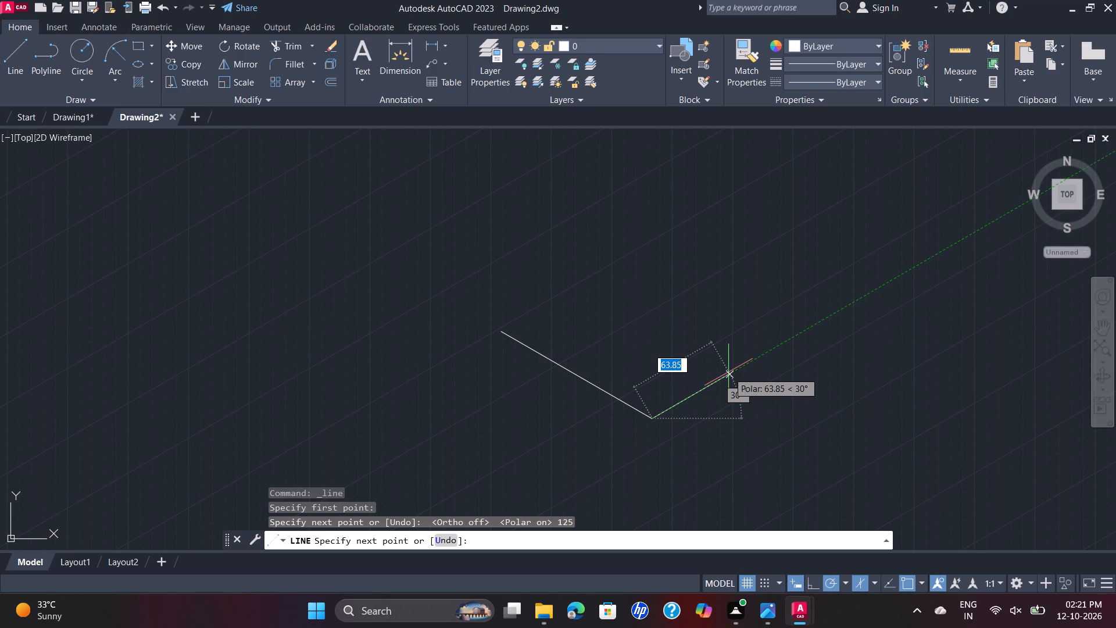
Continue the base outline with lines 30 long at 30°, 10 straight down, and 45 long at 30°.
{"action": "type", "text": "30"}
{"action": "key", "text": "Return"}
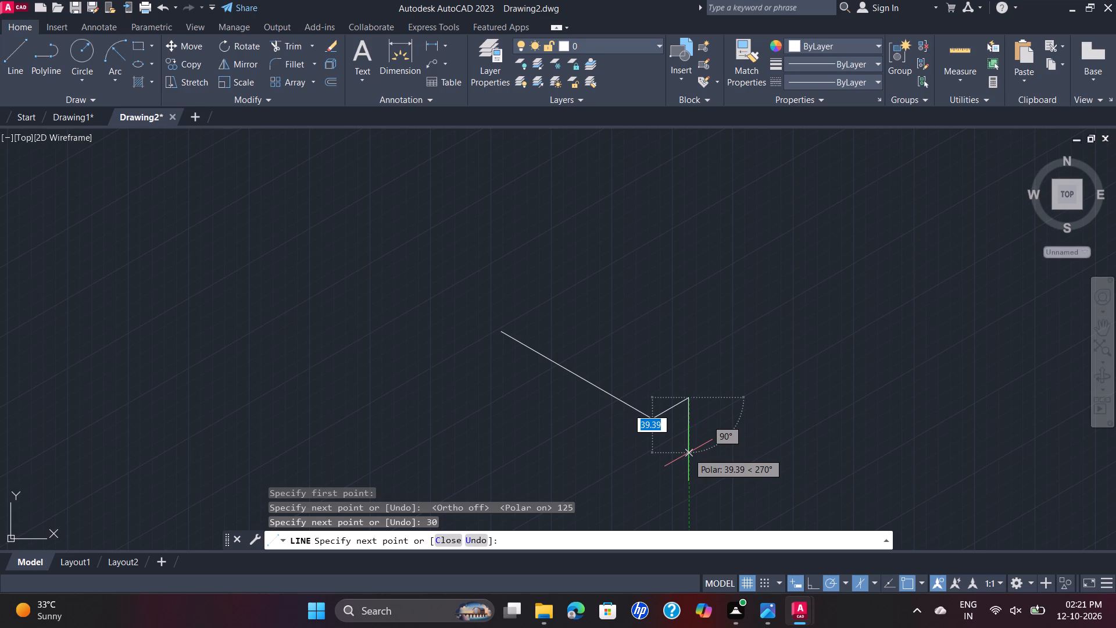
{"action": "type", "text": "10"}
{"action": "key", "text": "Return"}
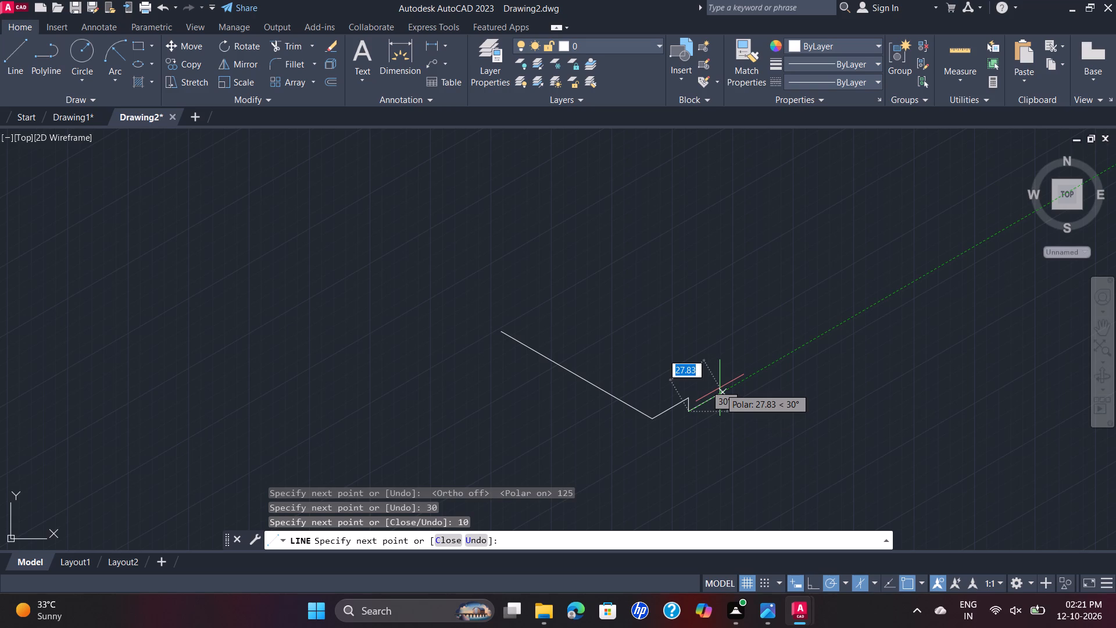
{"action": "type", "text": "45"}
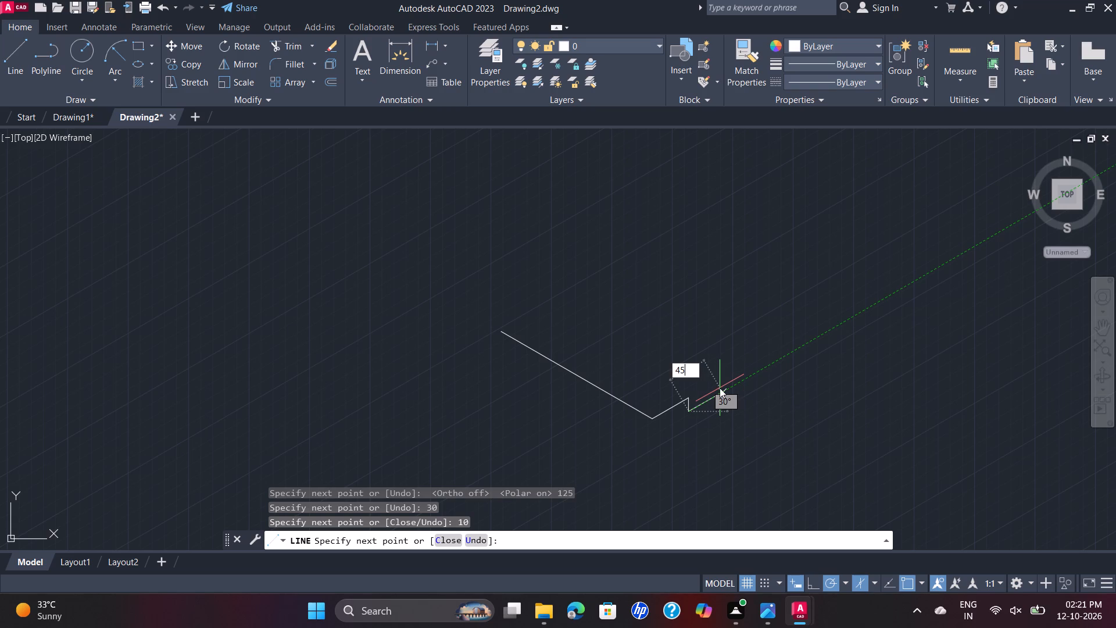
{"action": "key", "text": "Return"}
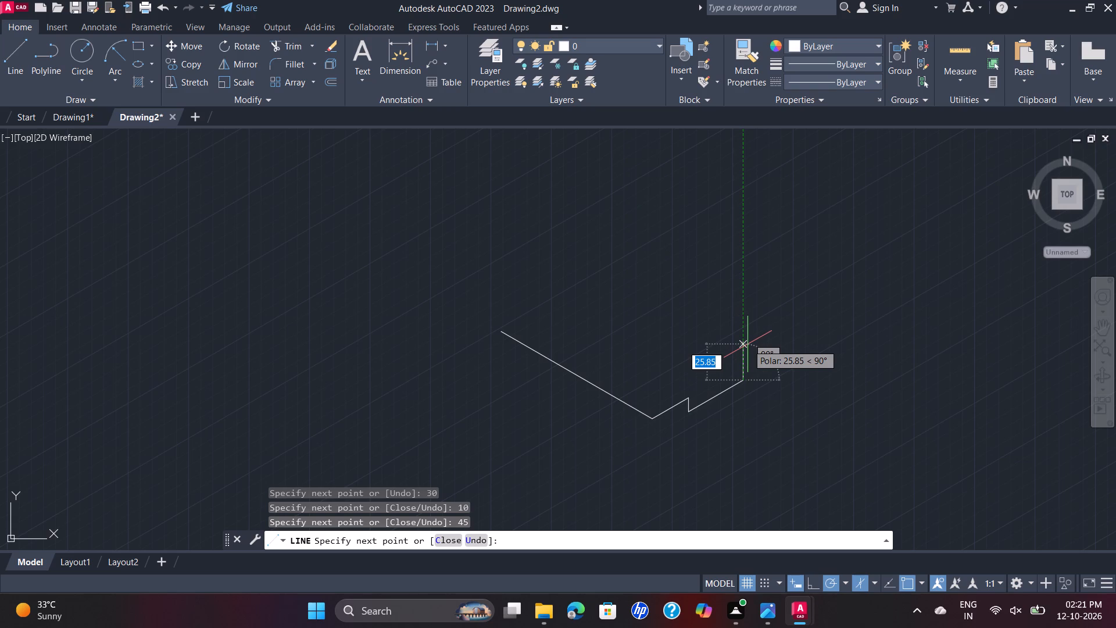
Continue the outline with lines 30 straight up, 105 long at 150°, and 40 straight up, and end the chain there.
{"action": "type", "text": "30"}
{"action": "key", "text": "Return"}
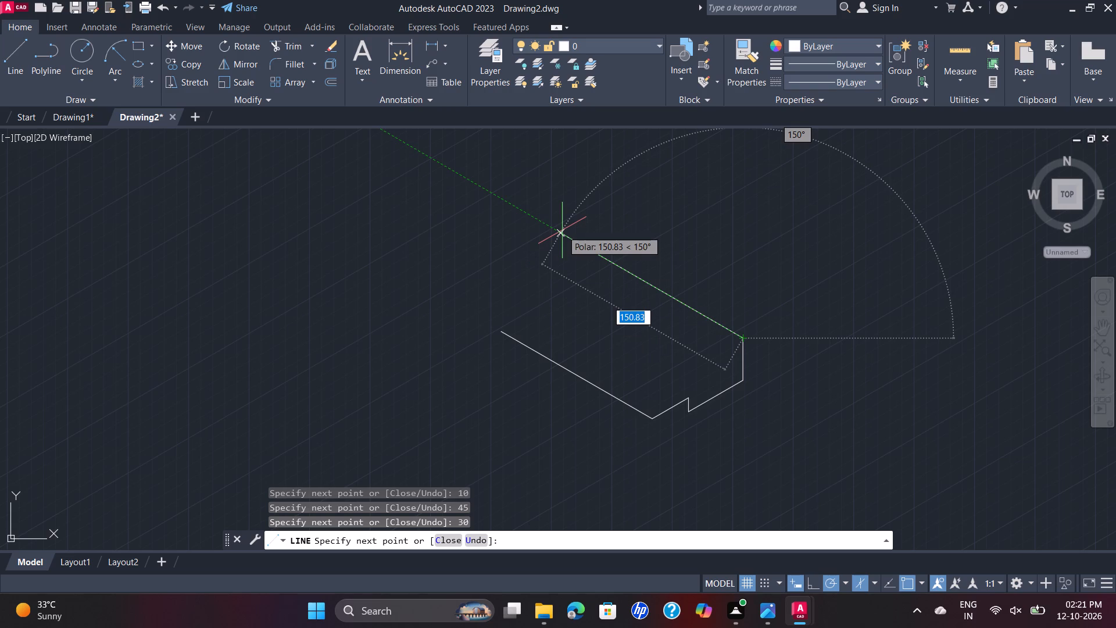
{"action": "type", "text": "105"}
{"action": "key", "text": "Return"}
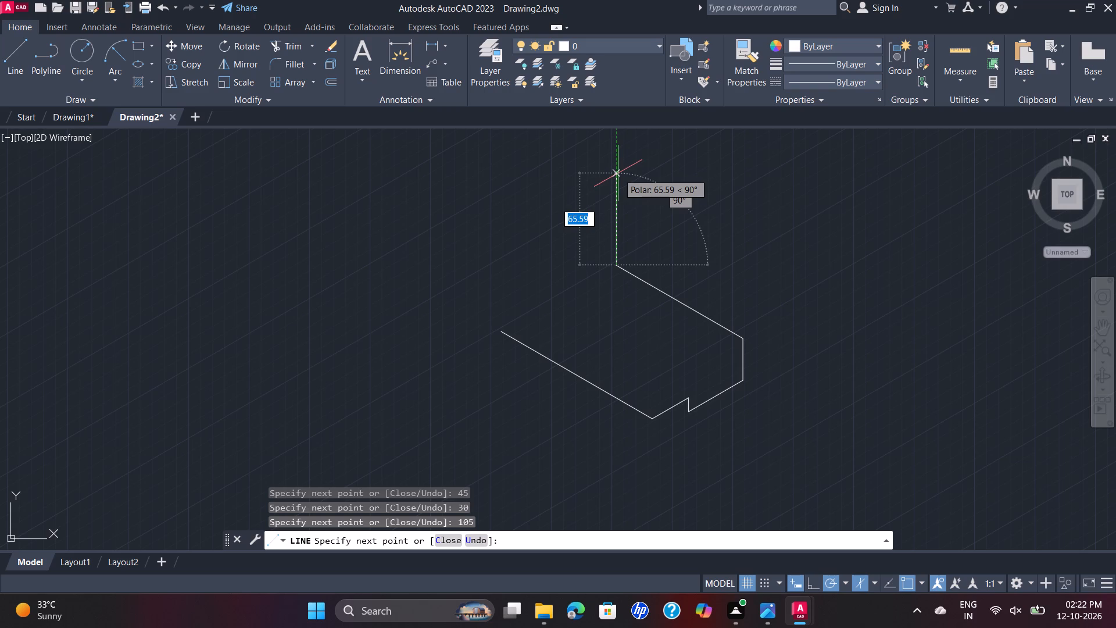
{"action": "type", "text": "40"}
{"action": "key", "text": "Return"}
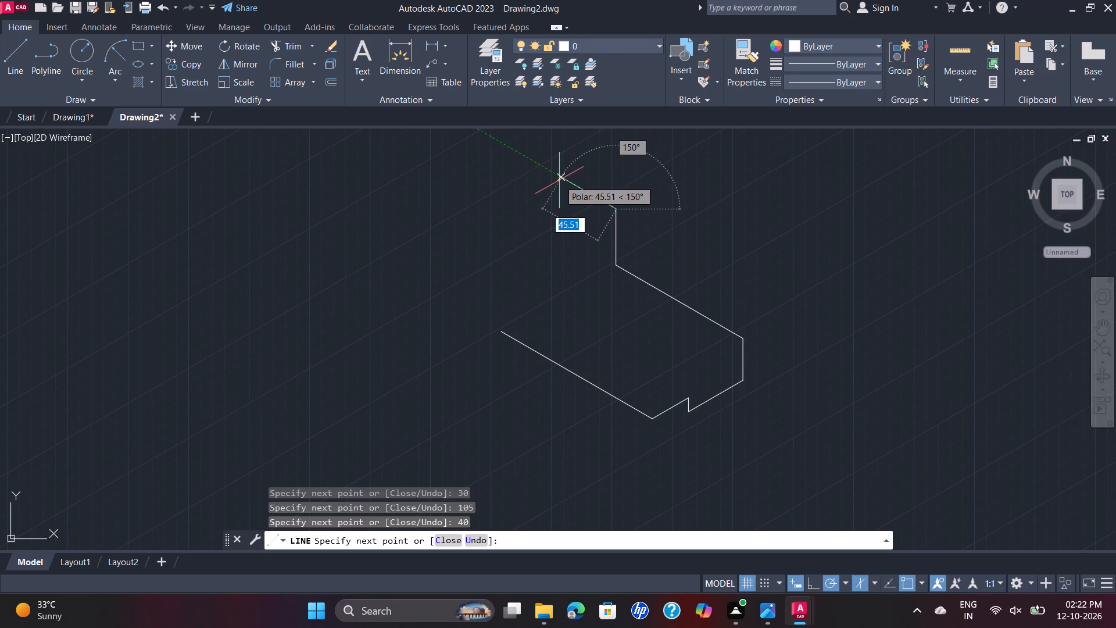
{"action": "key", "text": "Escape"}
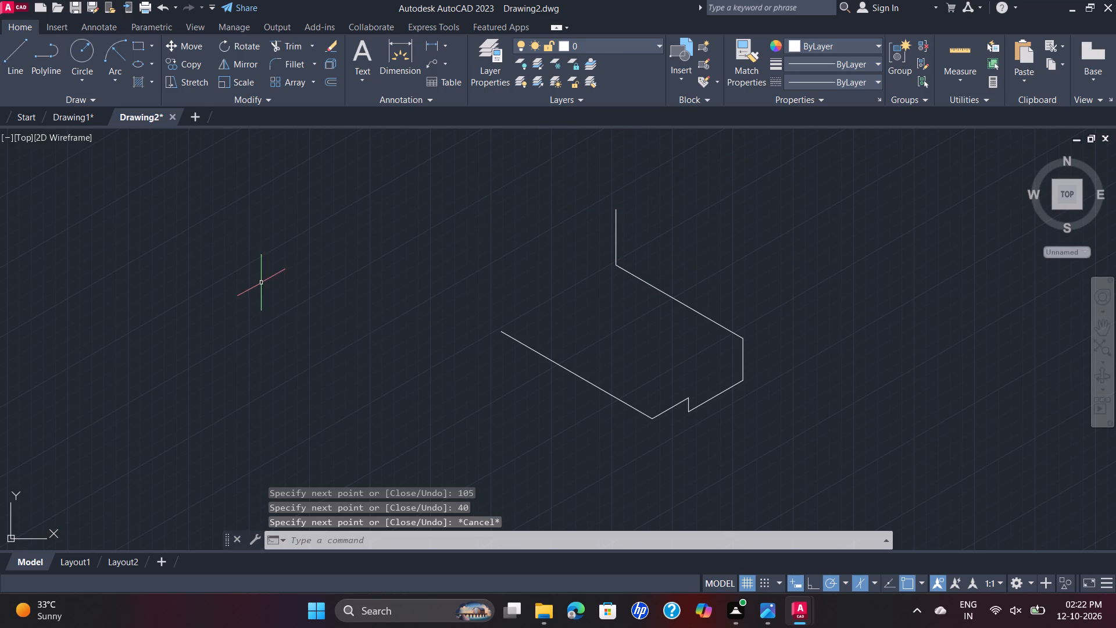
Draw the L-shaped side from the base line's open end: 60 up, 20 at 330°, 40 down, 105 at 330°, and down to the base corner.
{"action": "key", "text": "space"}
{"action": "left_click", "coordinate": [501, 332]}
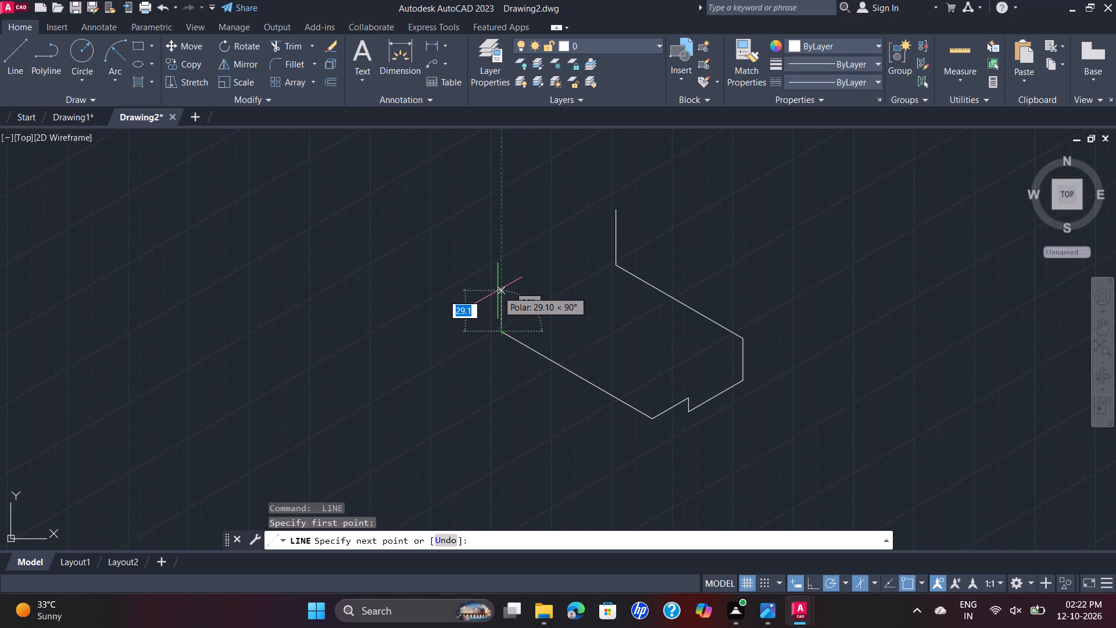
{"action": "type", "text": "60"}
{"action": "key", "text": "Return"}
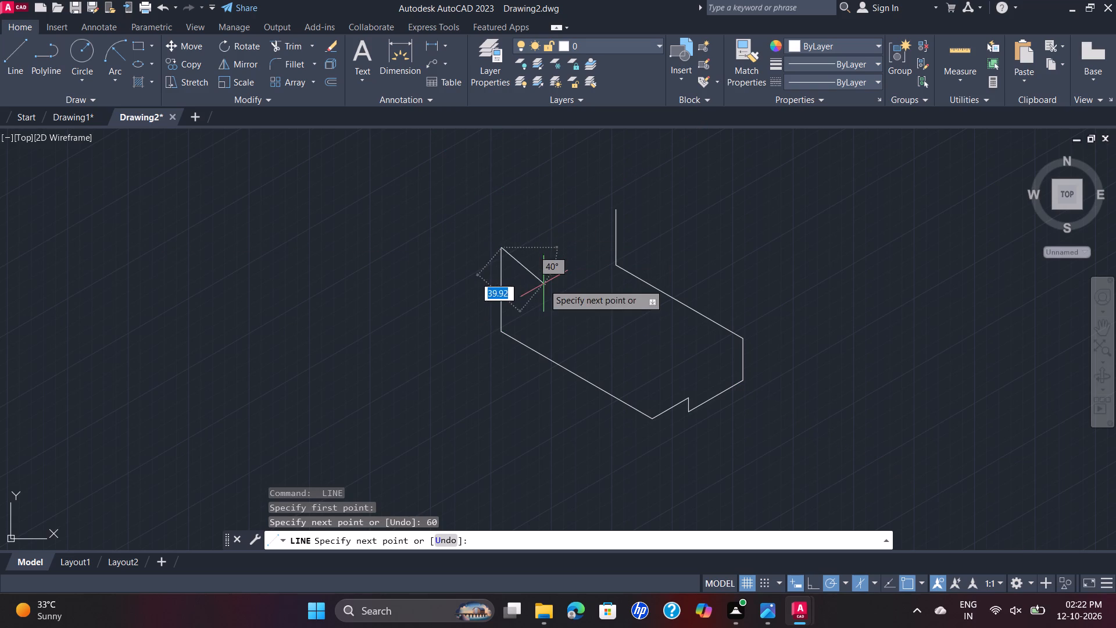
{"action": "type", "text": "20"}
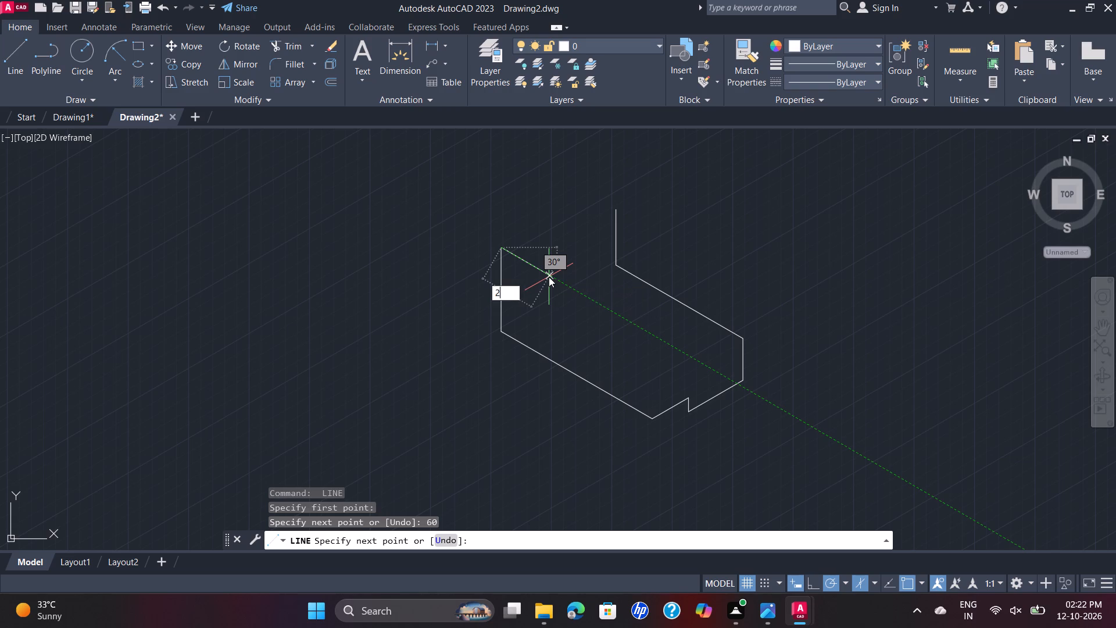
{"action": "key", "text": "Return"}
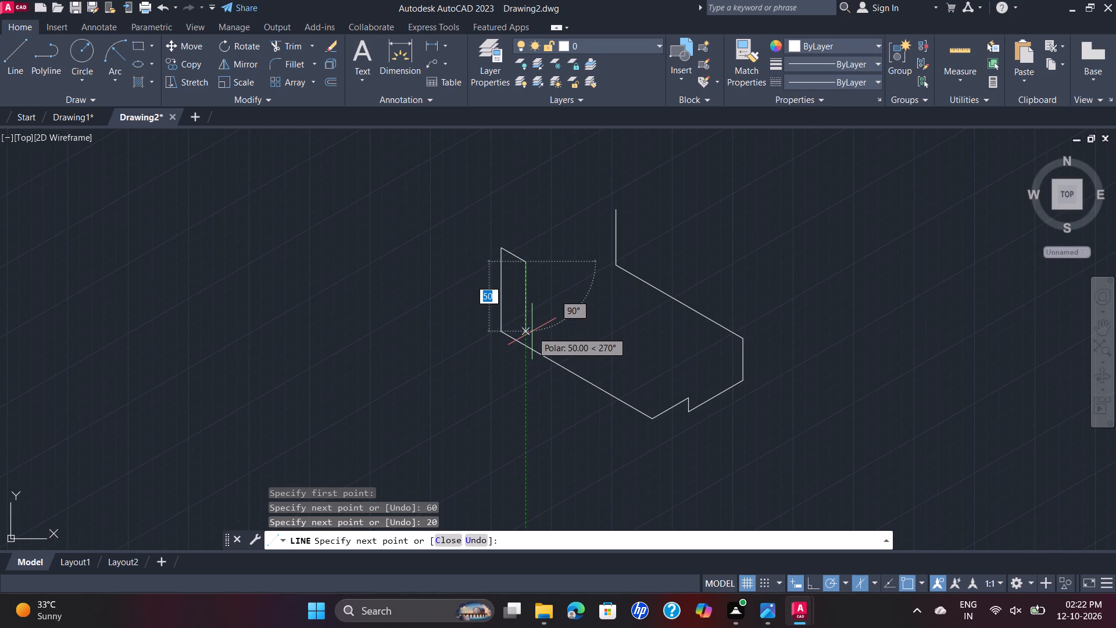
{"action": "key", "text": "4"}
{"action": "key", "text": "0"}
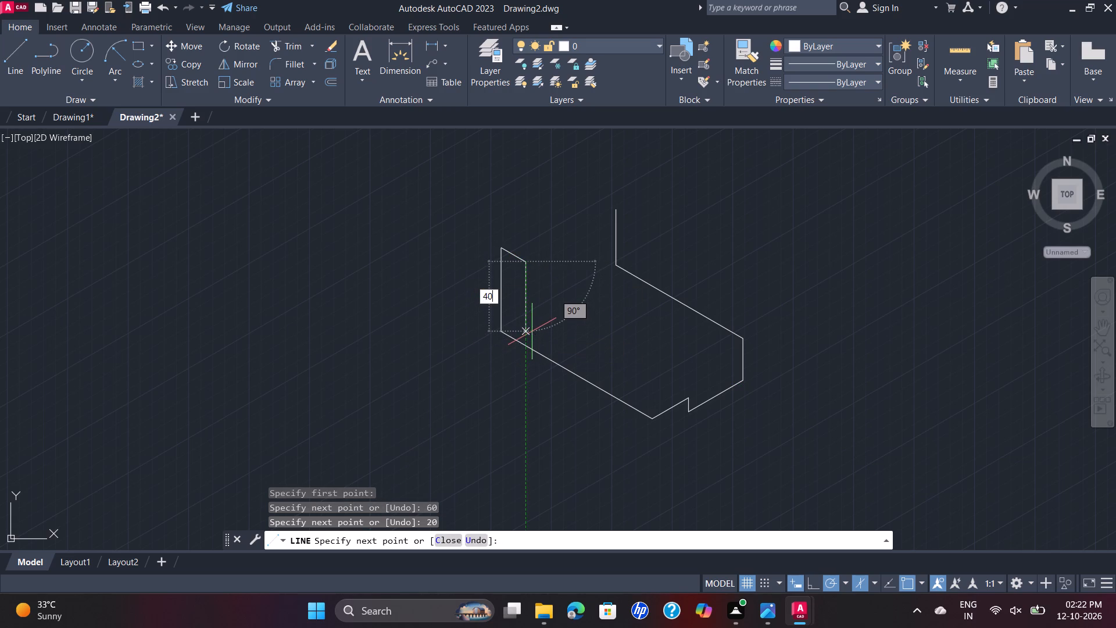
{"action": "key", "text": "Return"}
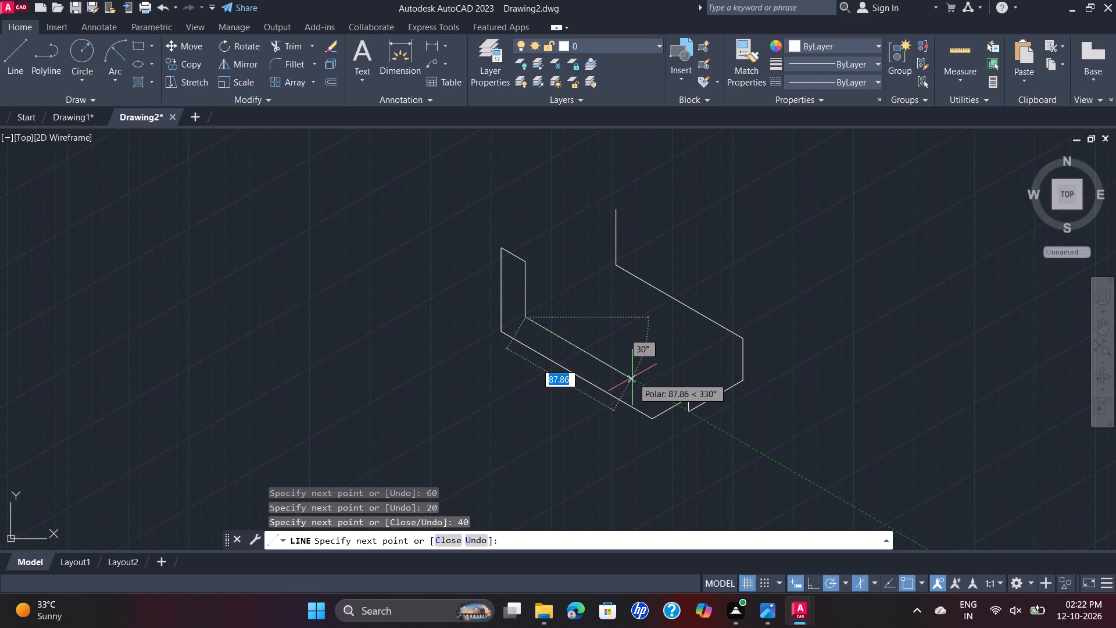
{"action": "type", "text": "105"}
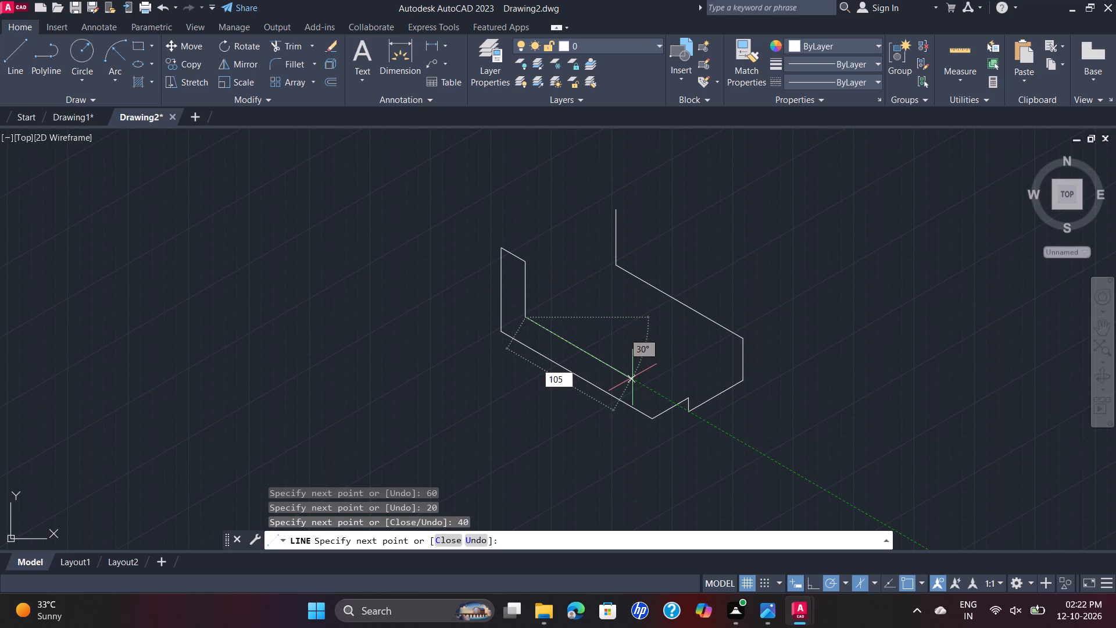
{"action": "key", "text": "Return"}
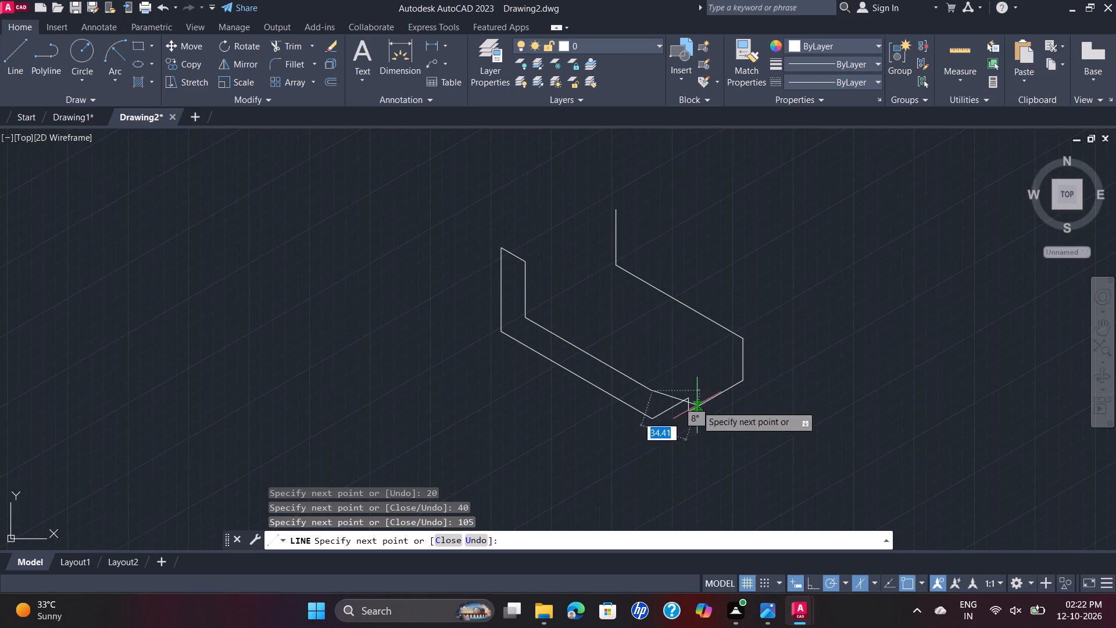
{"action": "left_click", "coordinate": [654, 418]}
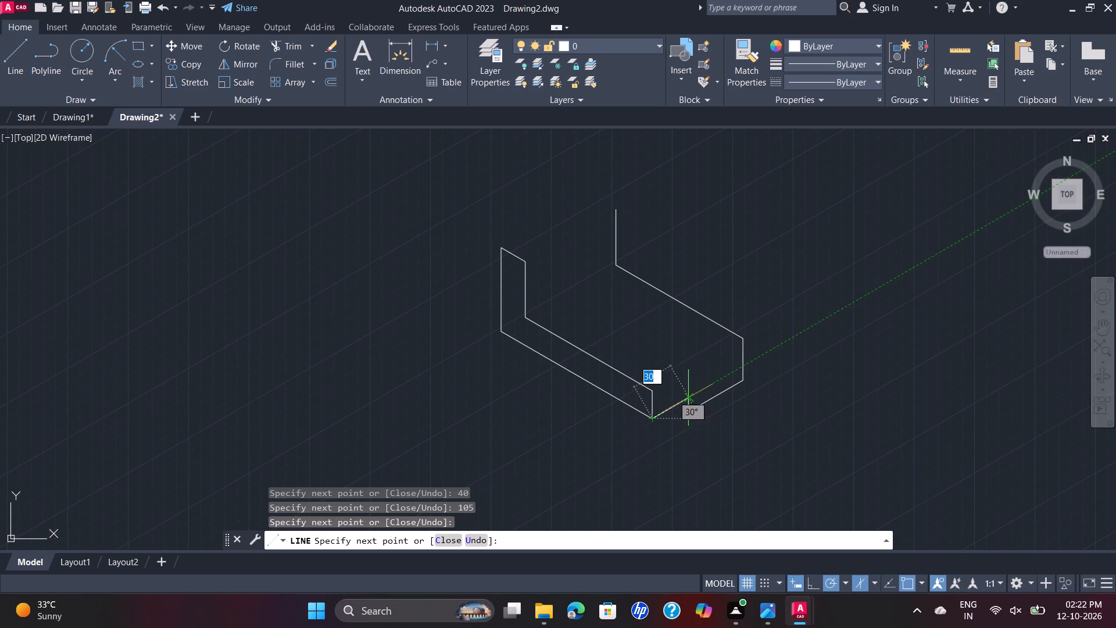
{"action": "key", "text": "Escape"}
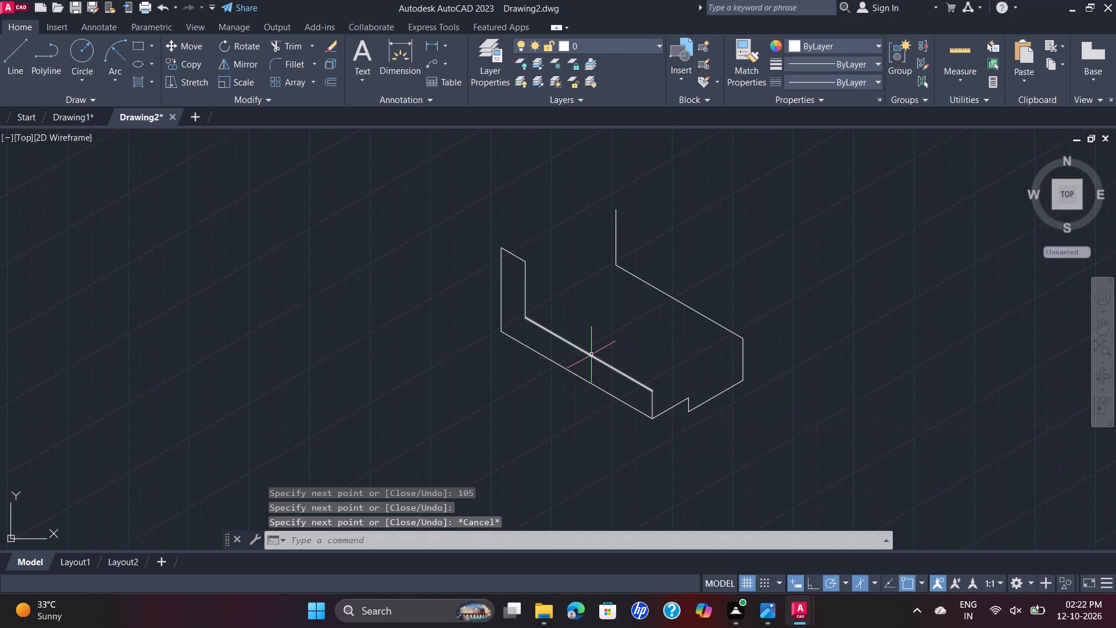
Close the base's top face with two 30° lines joining its long edges, one at the front end and one at the upright's foot.
{"action": "key", "text": "space"}
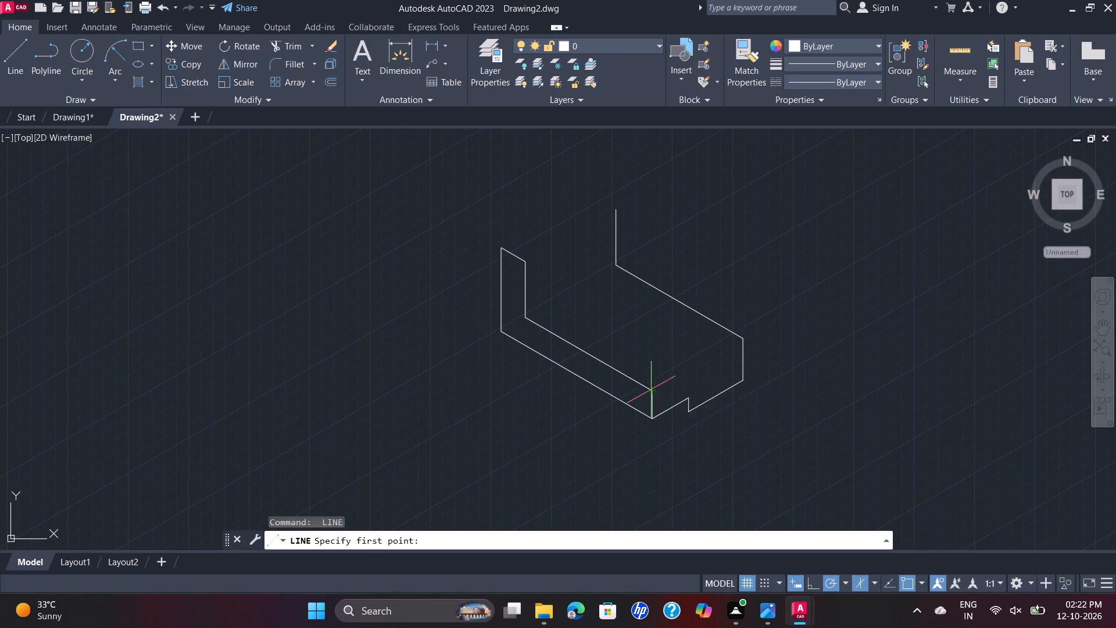
{"action": "left_click", "coordinate": [653, 394]}
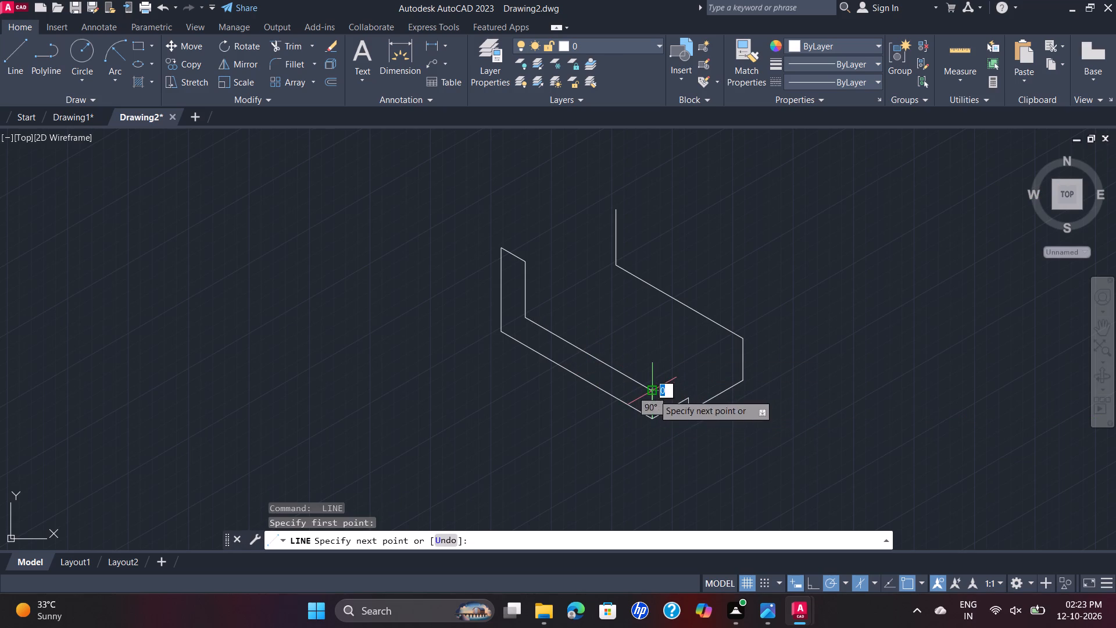
{"action": "left_click", "coordinate": [746, 334]}
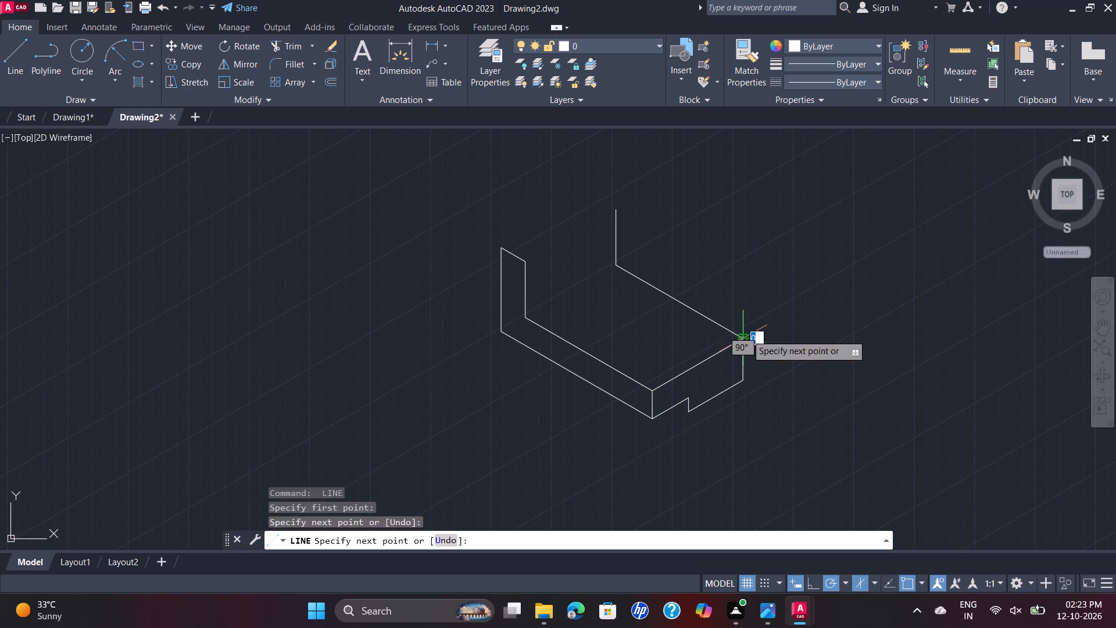
{"action": "key", "text": "Escape"}
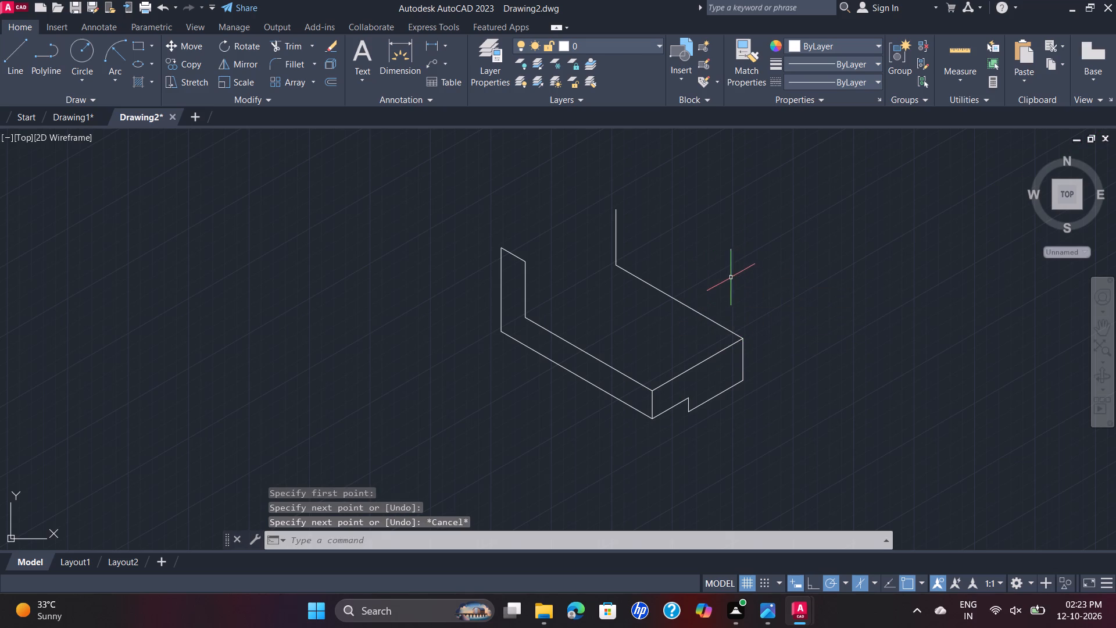
{"action": "key", "text": "space"}
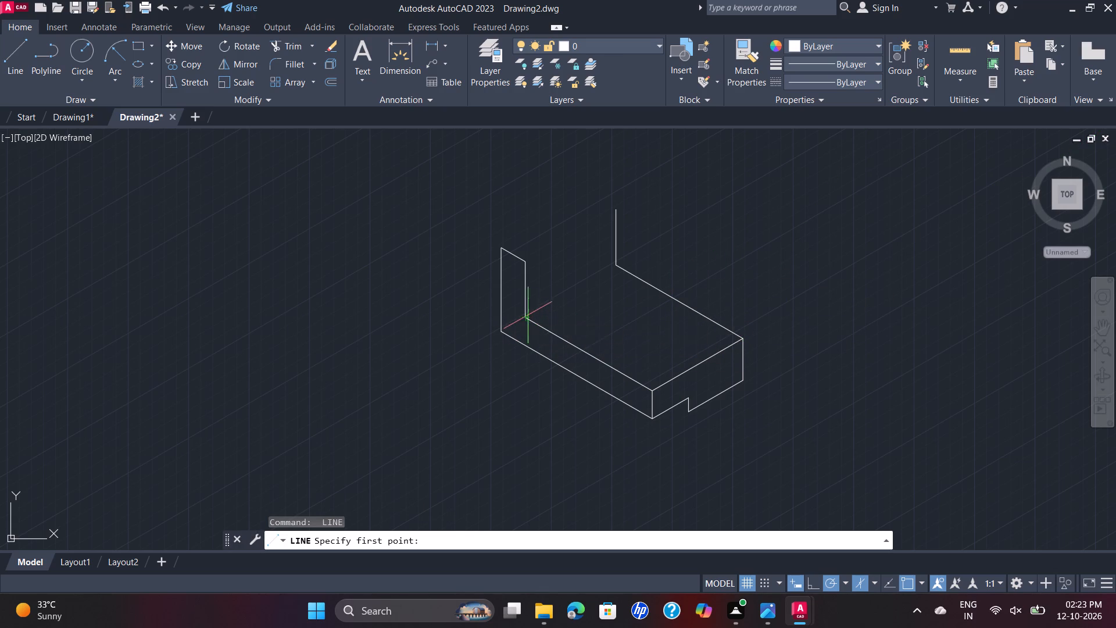
{"action": "left_click", "coordinate": [527, 314]}
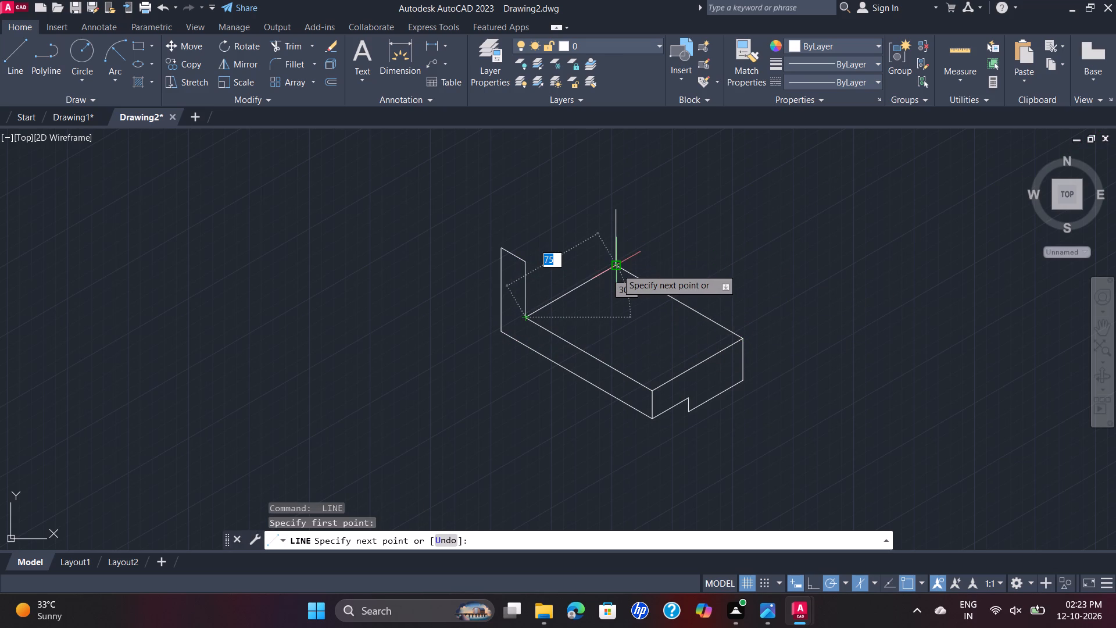
{"action": "left_click", "coordinate": [617, 269]}
{"action": "key", "text": "Escape"}
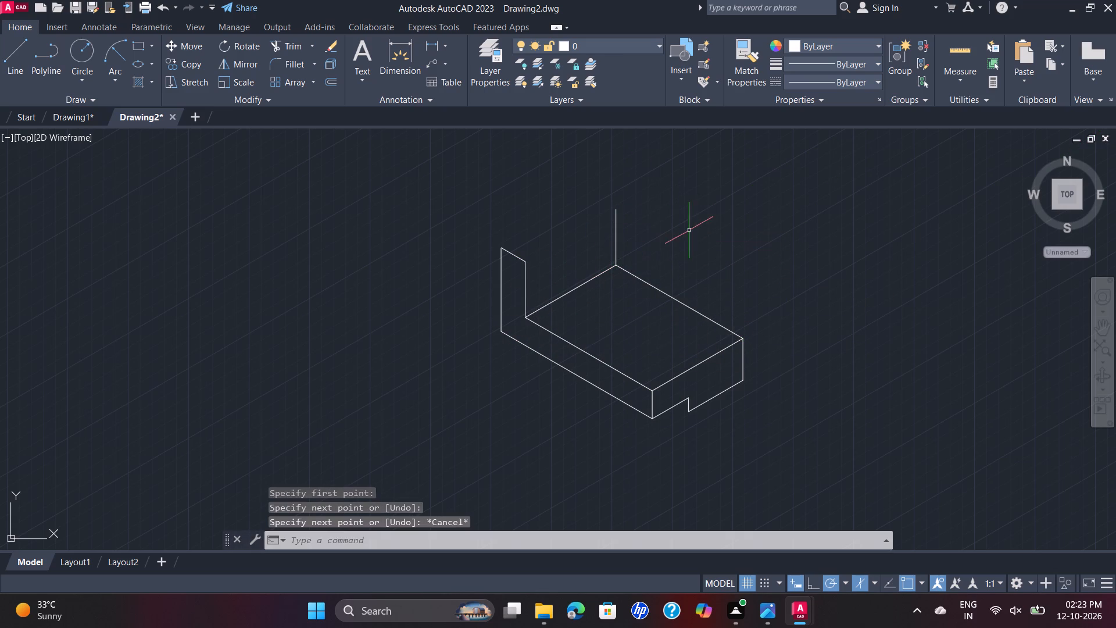
Draw the upright's top face: inner top edge to the far vertical's end, 20 at 150°, and back to the outer top corner.
{"action": "key", "text": "space"}
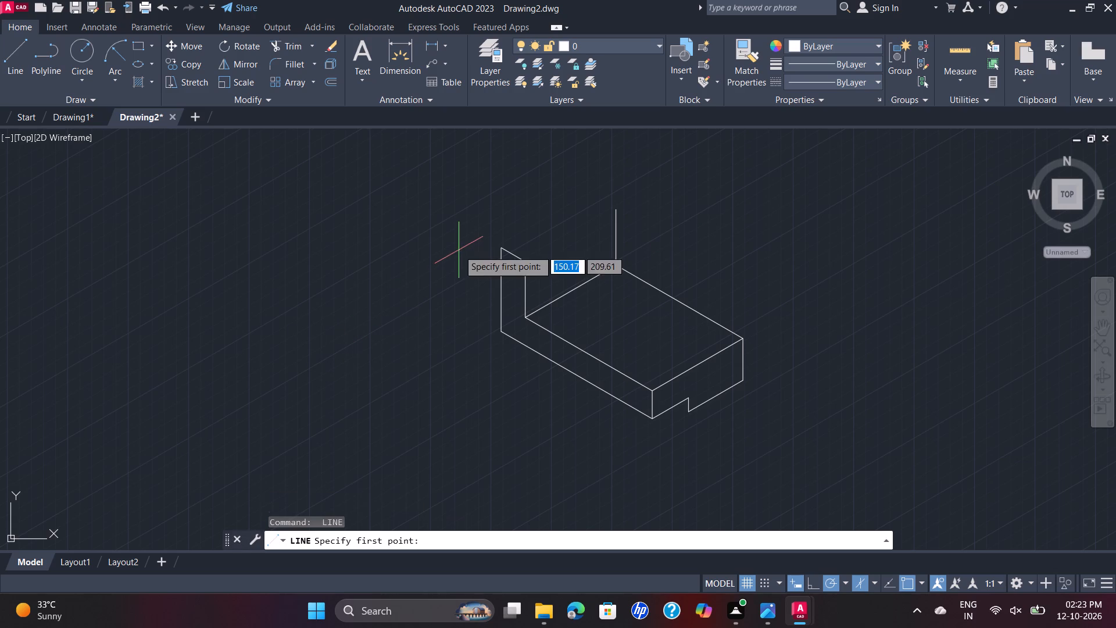
{"action": "left_click", "coordinate": [525, 259]}
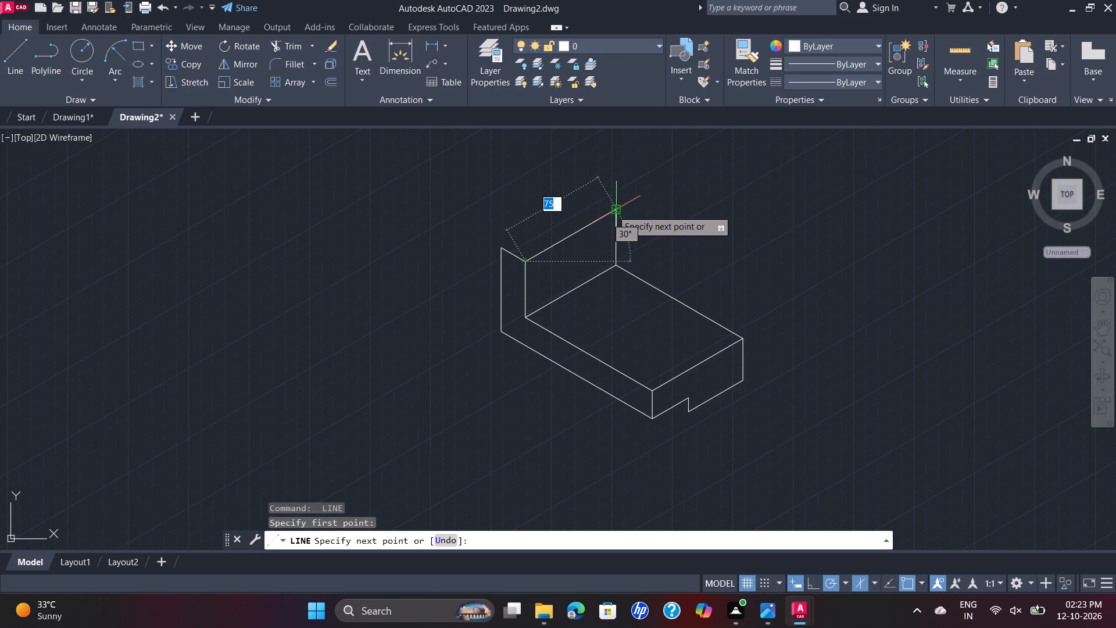
{"action": "left_click", "coordinate": [612, 210]}
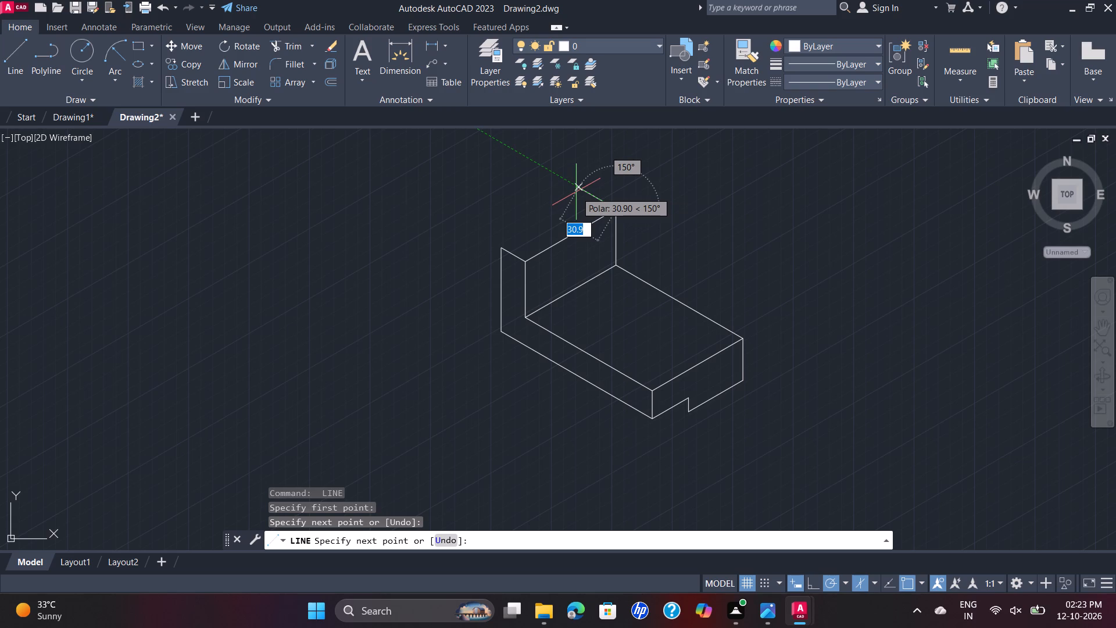
{"action": "type", "text": "20"}
{"action": "key", "text": "Return"}
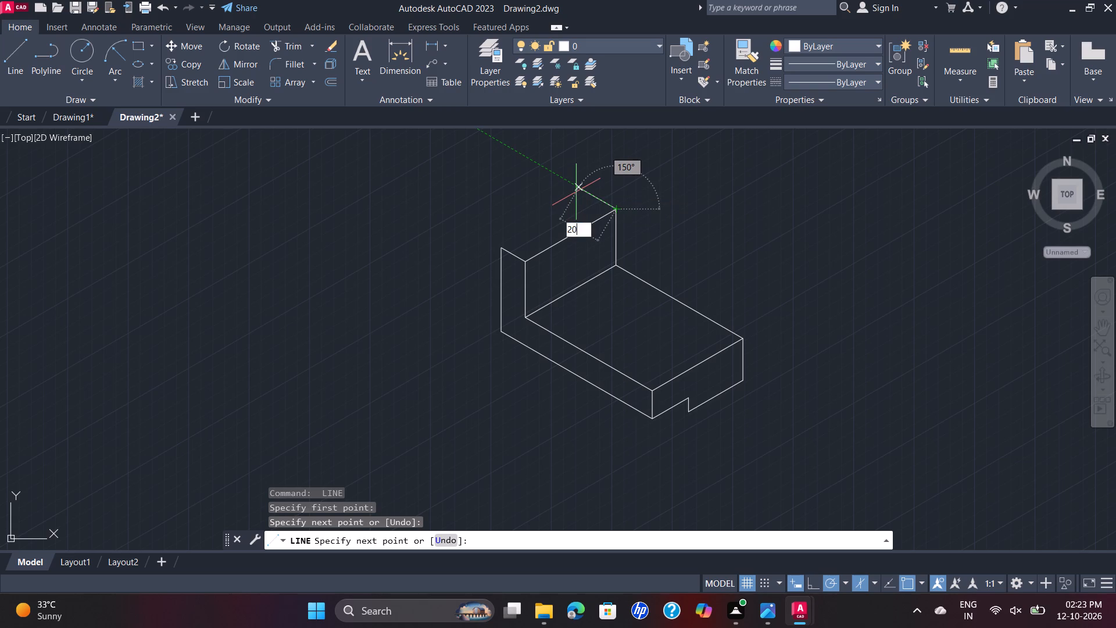
{"action": "left_click", "coordinate": [499, 247]}
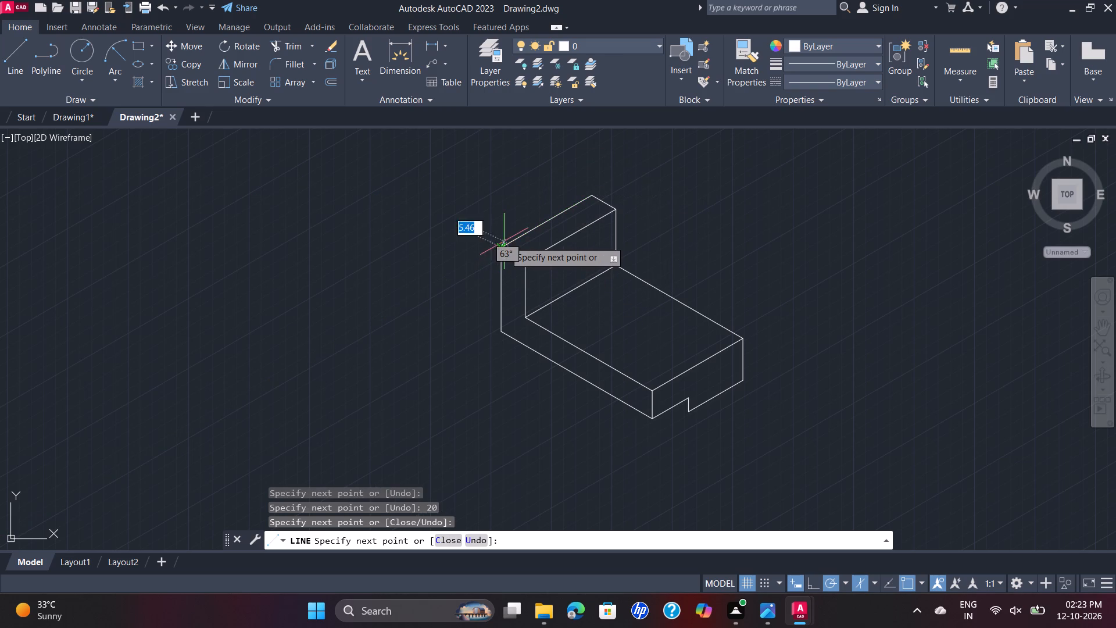
{"action": "key", "text": "Escape"}
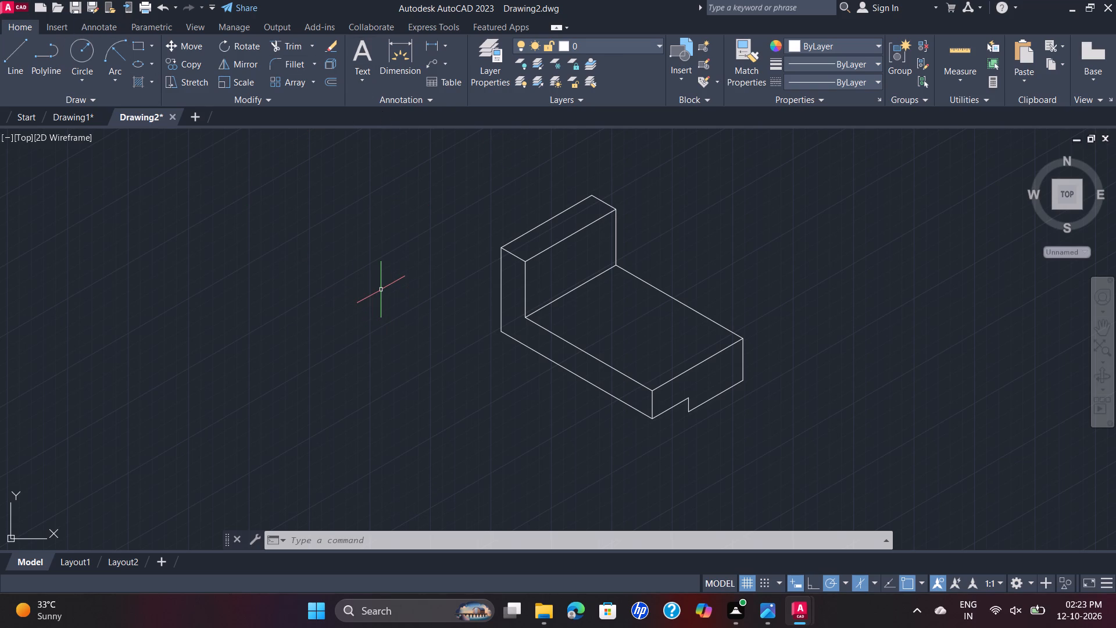
Draw an isocircle of radius 25 centred on the midpoint of the upright's inner top edge.
{"action": "key", "text": "e"}
{"action": "key", "text": "l"}
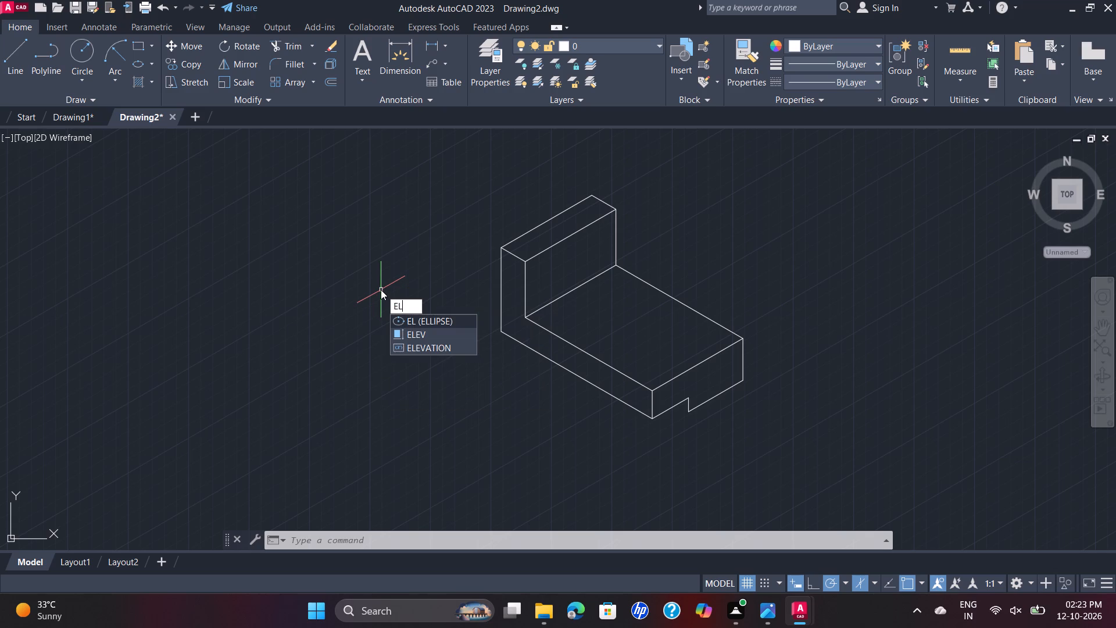
{"action": "key", "text": "Return"}
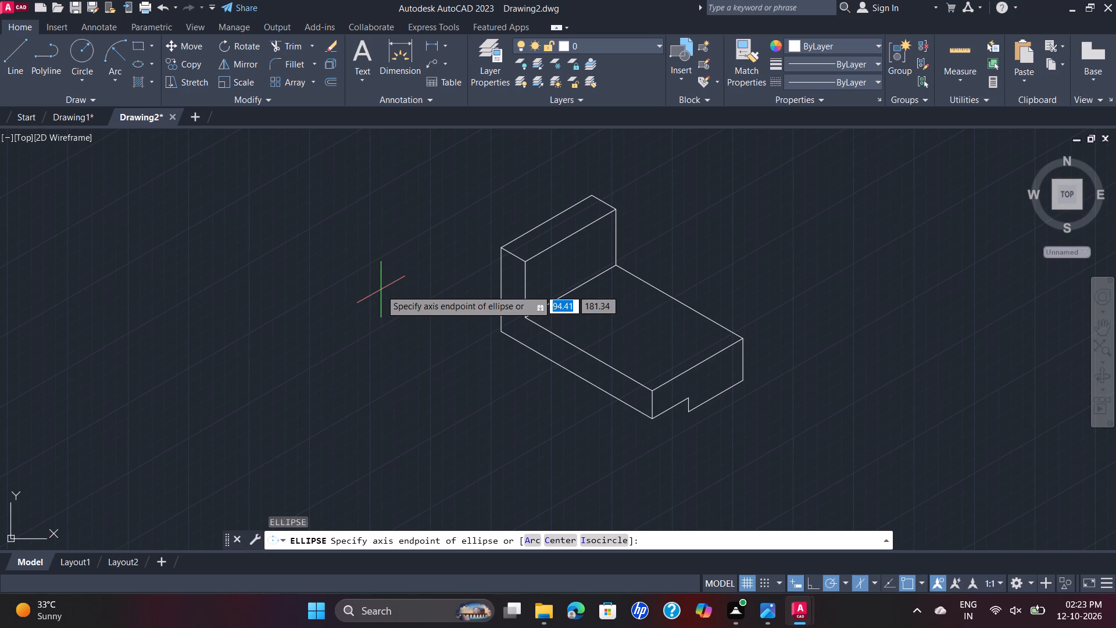
{"action": "key", "text": "i"}
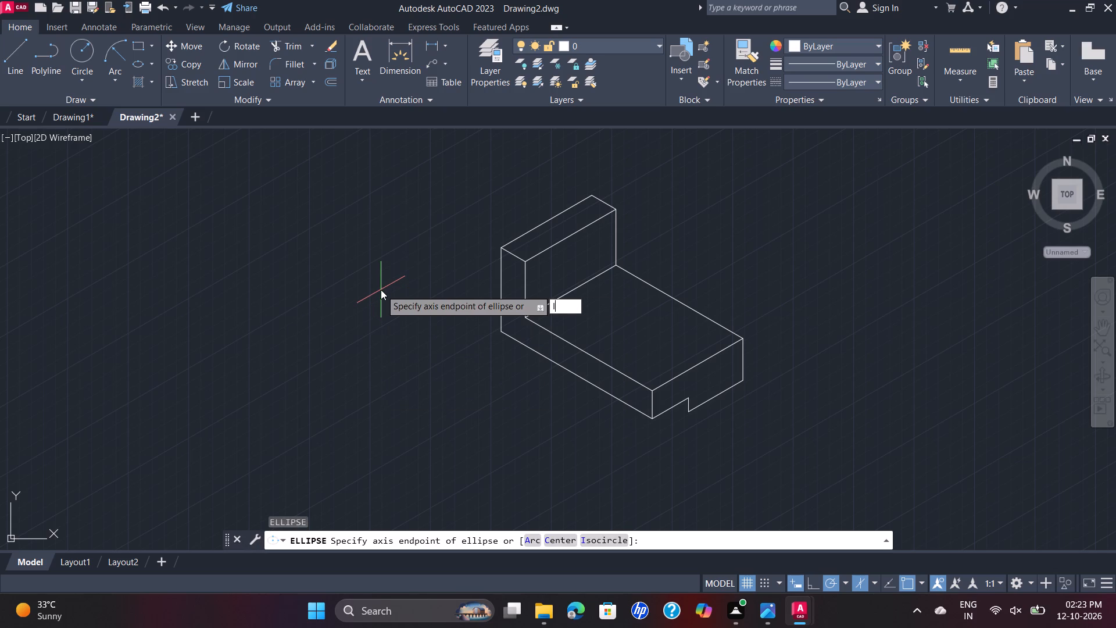
{"action": "type", "text": "SO"}
{"action": "key", "text": "Return"}
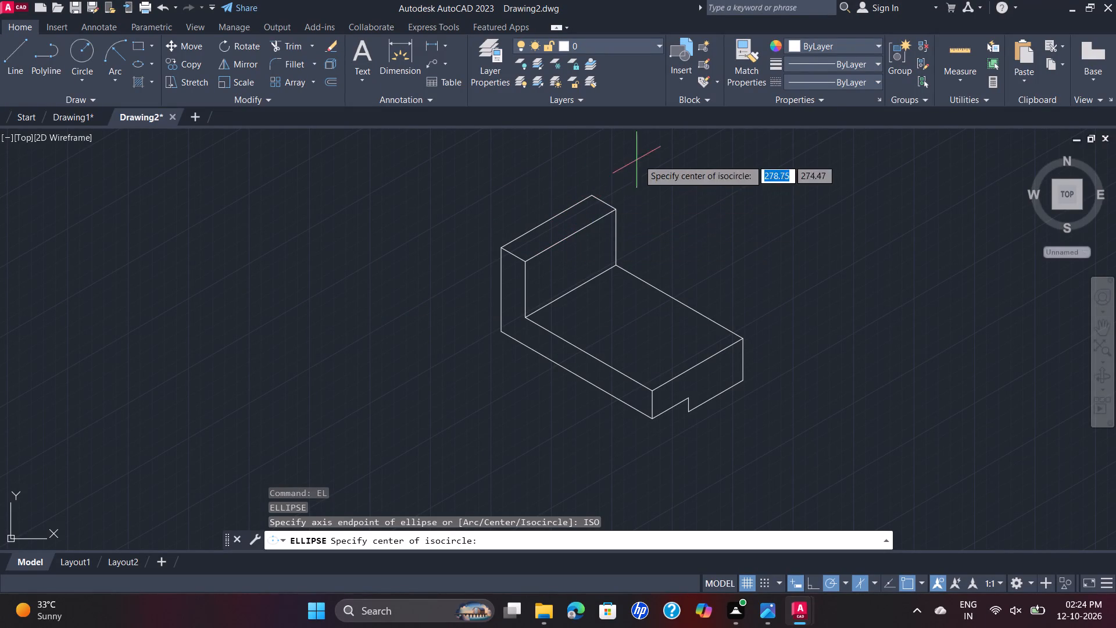
{"action": "left_click", "coordinate": [574, 234]}
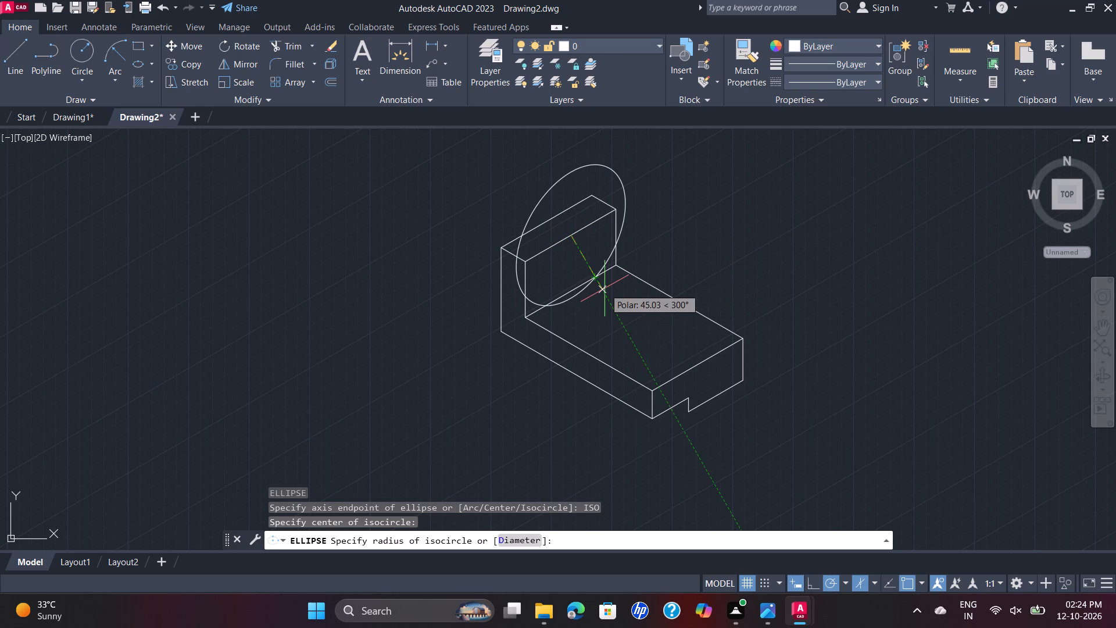
{"action": "type", "text": "25"}
{"action": "key", "text": "Return"}
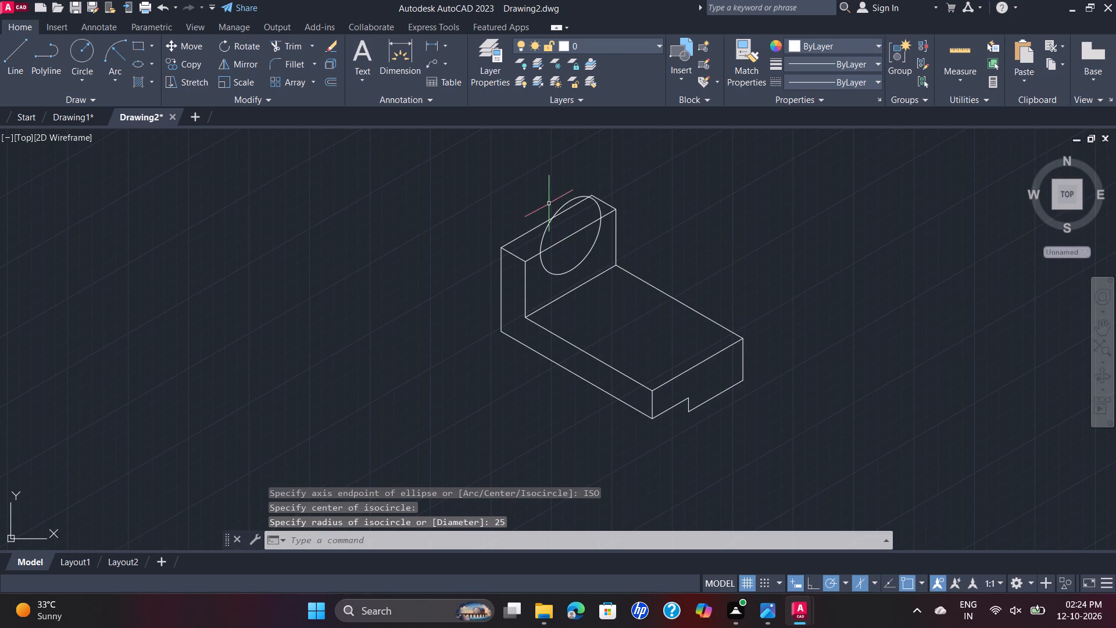
Copy the isocircle 20 at 150°, from the midpoint of the upright's inner top edge to the midpoint of its outer top edge.
{"action": "scroll", "coordinate": [574, 221], "scroll_direction": "up", "scroll_amount": 2}
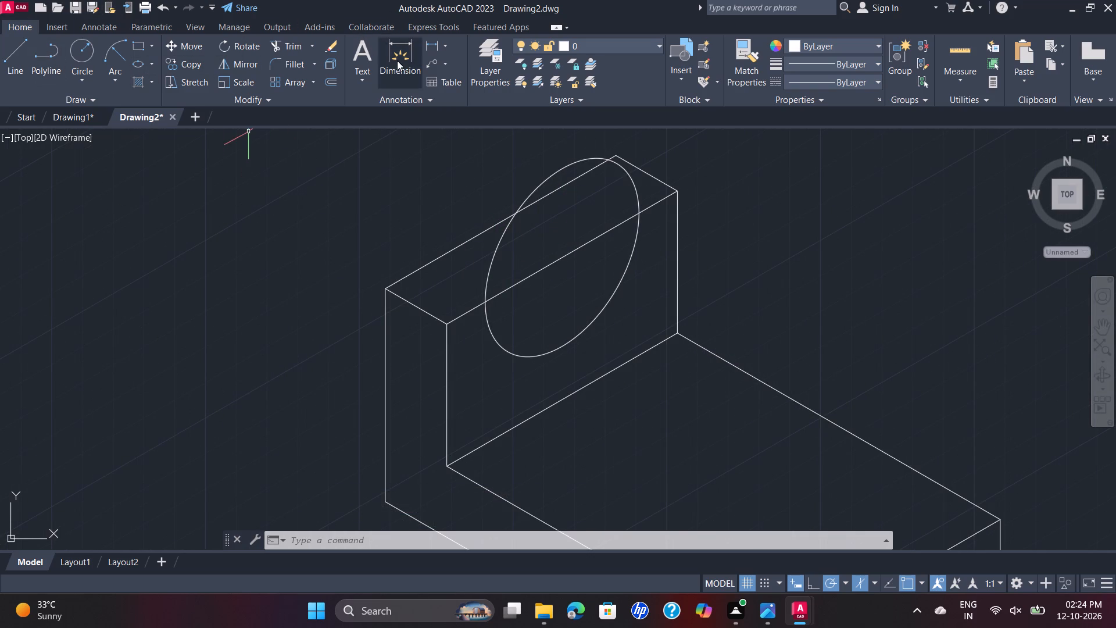
{"action": "left_click", "coordinate": [186, 65]}
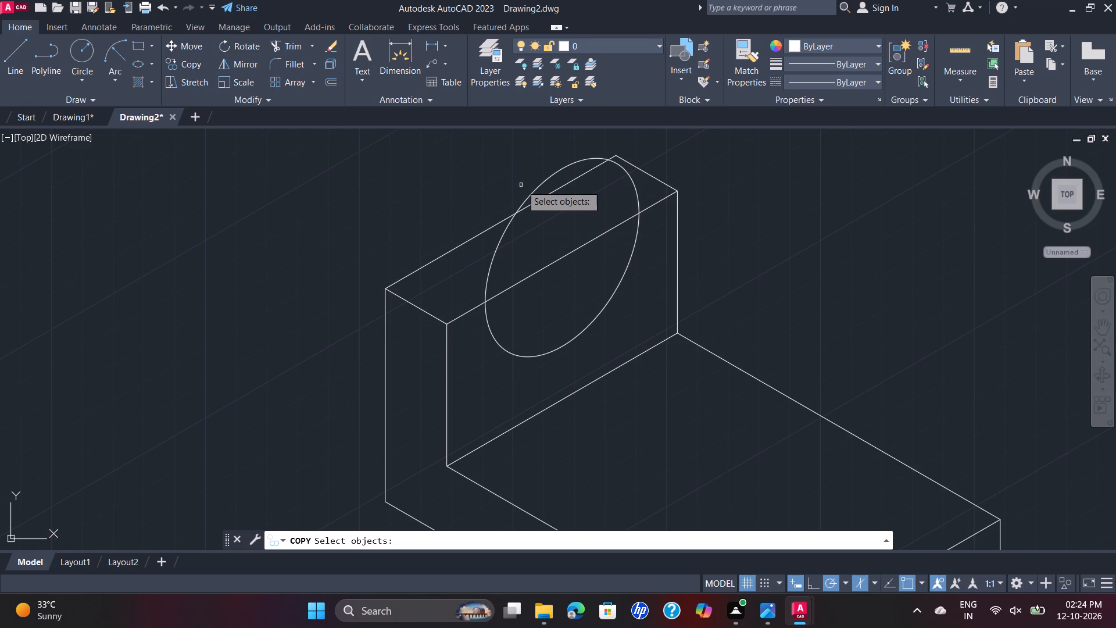
{"action": "left_click", "coordinate": [534, 187]}
{"action": "right_click", "coordinate": [542, 206]}
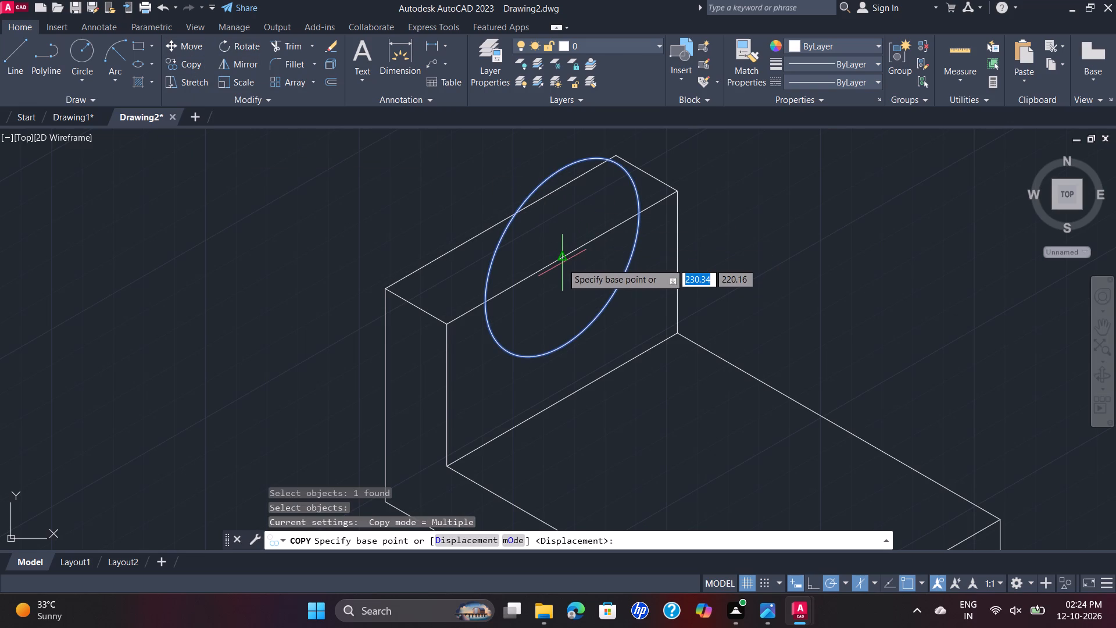
{"action": "left_click", "coordinate": [562, 260]}
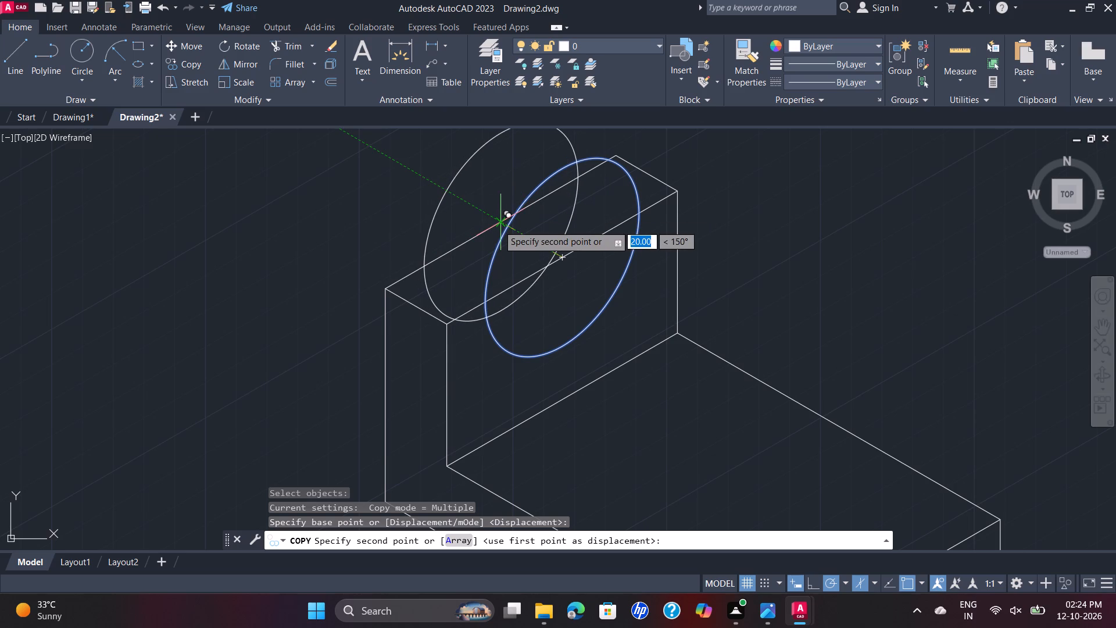
{"action": "left_click", "coordinate": [500, 222]}
{"action": "key", "text": "Escape"}
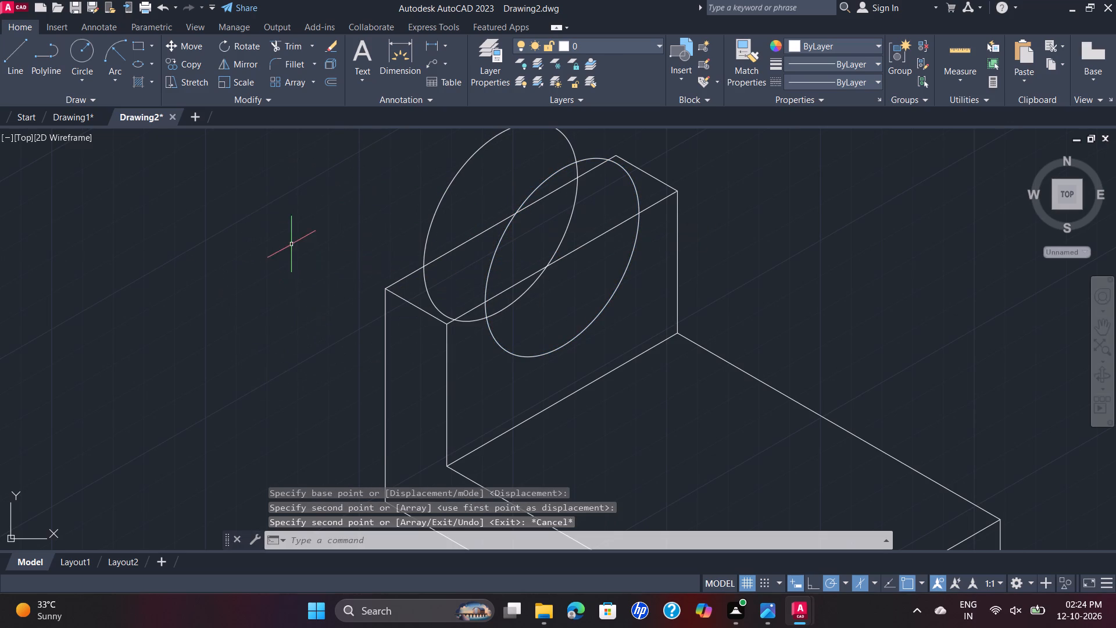
Trim the upright's two long top edges and both isocircles into a semicircular cutout, removing the rear arc's section across the front face.
{"action": "scroll", "coordinate": [447, 229], "scroll_direction": "down", "scroll_amount": 1}
{"action": "scroll", "coordinate": [448, 230], "scroll_direction": "up", "scroll_amount": 1}
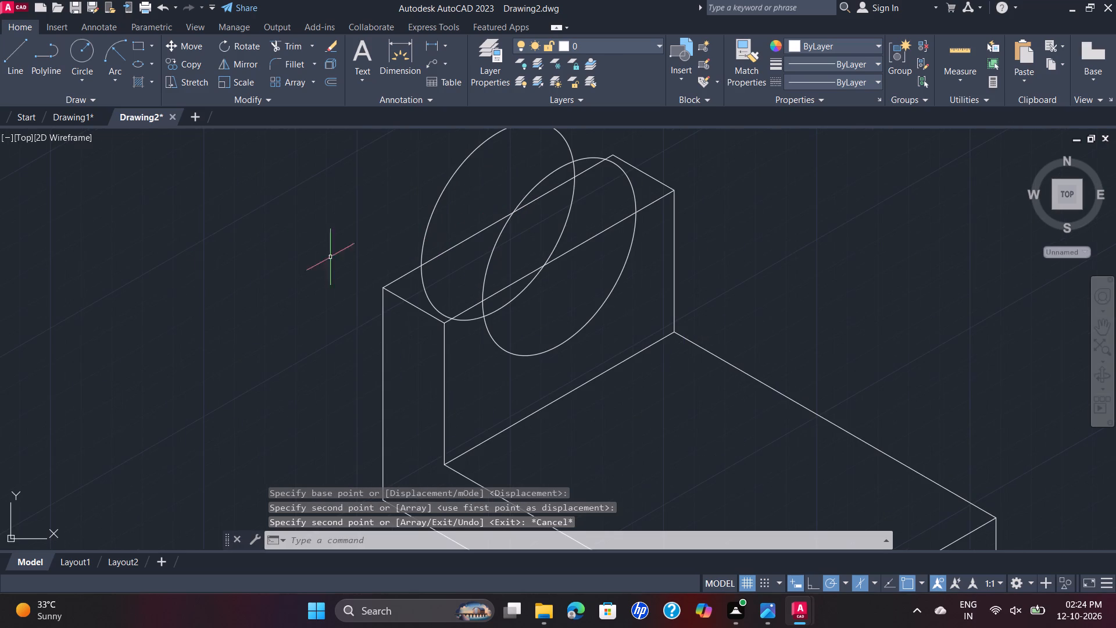
{"action": "left_click", "coordinate": [294, 39]}
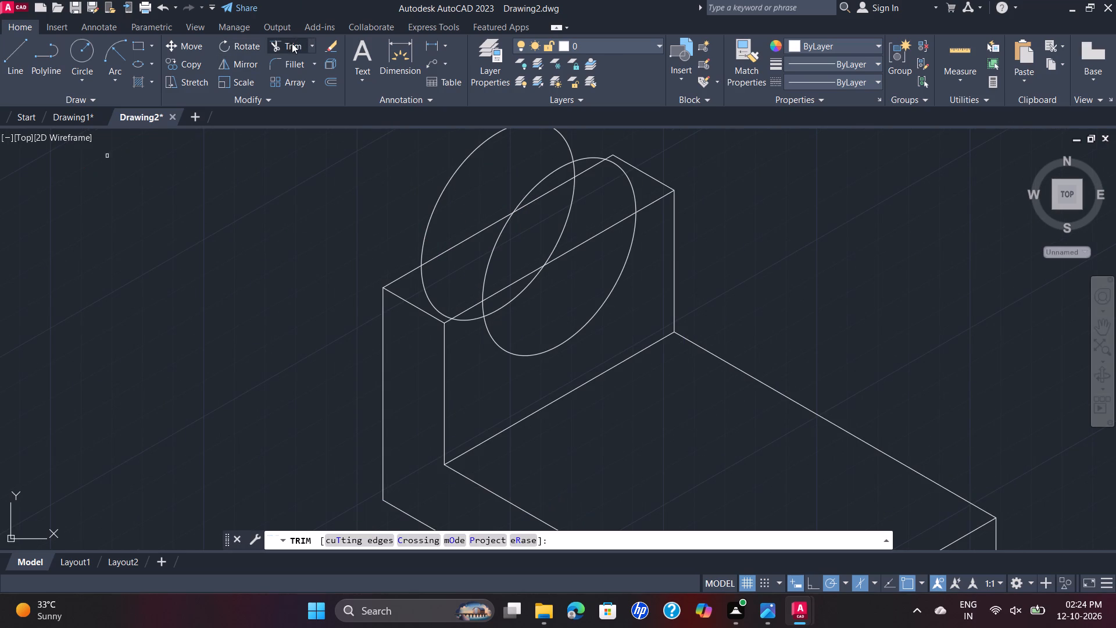
{"action": "left_click", "coordinate": [488, 226]}
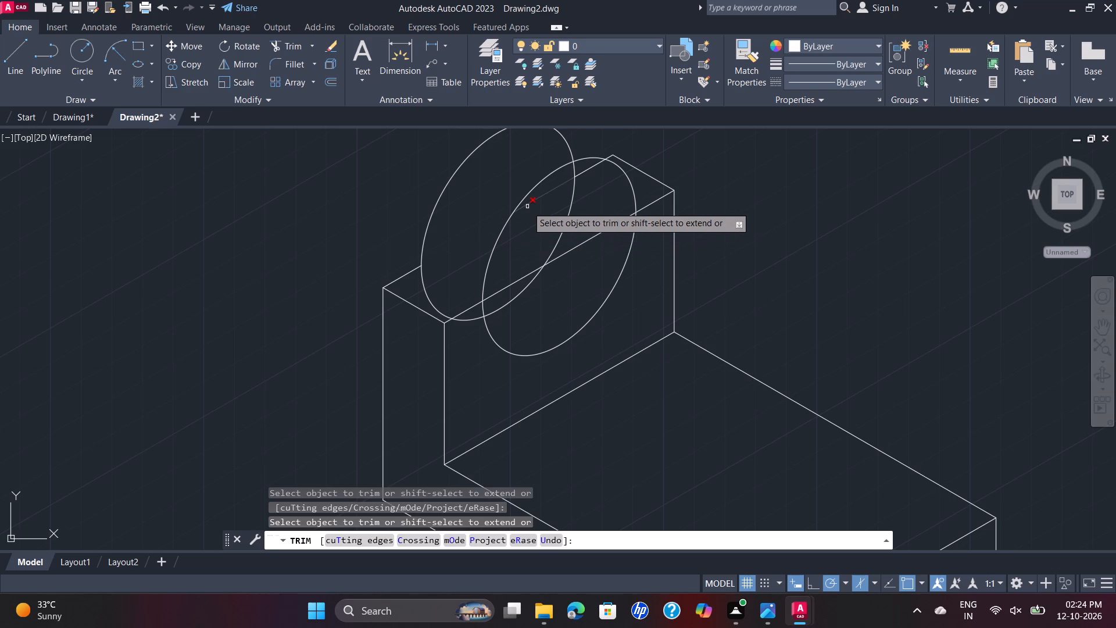
{"action": "left_click", "coordinate": [527, 206]}
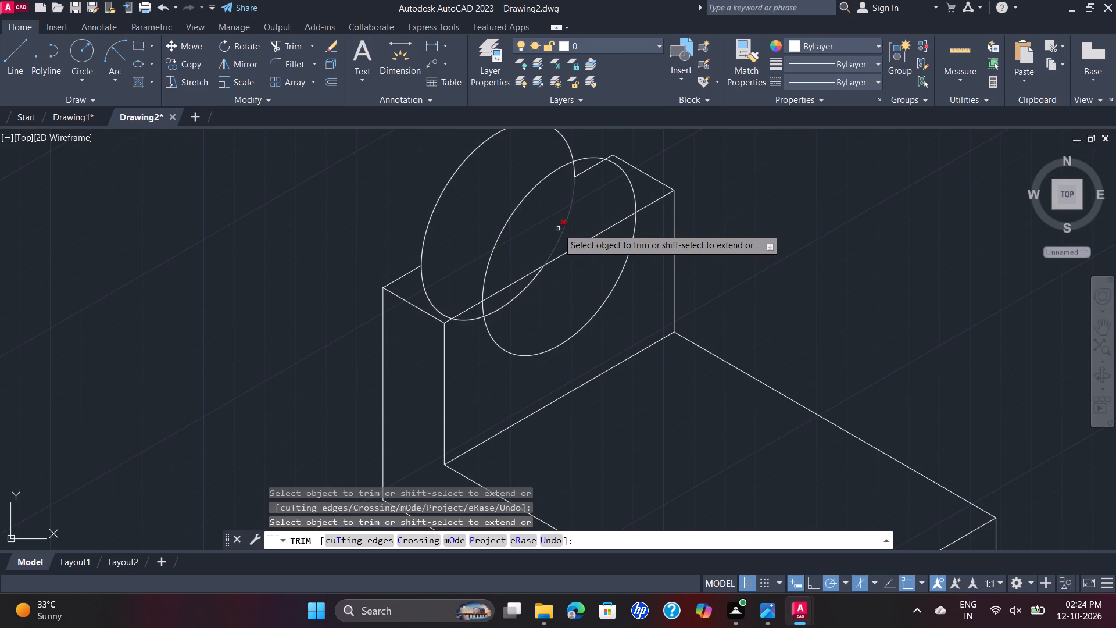
{"action": "left_click", "coordinate": [450, 183]}
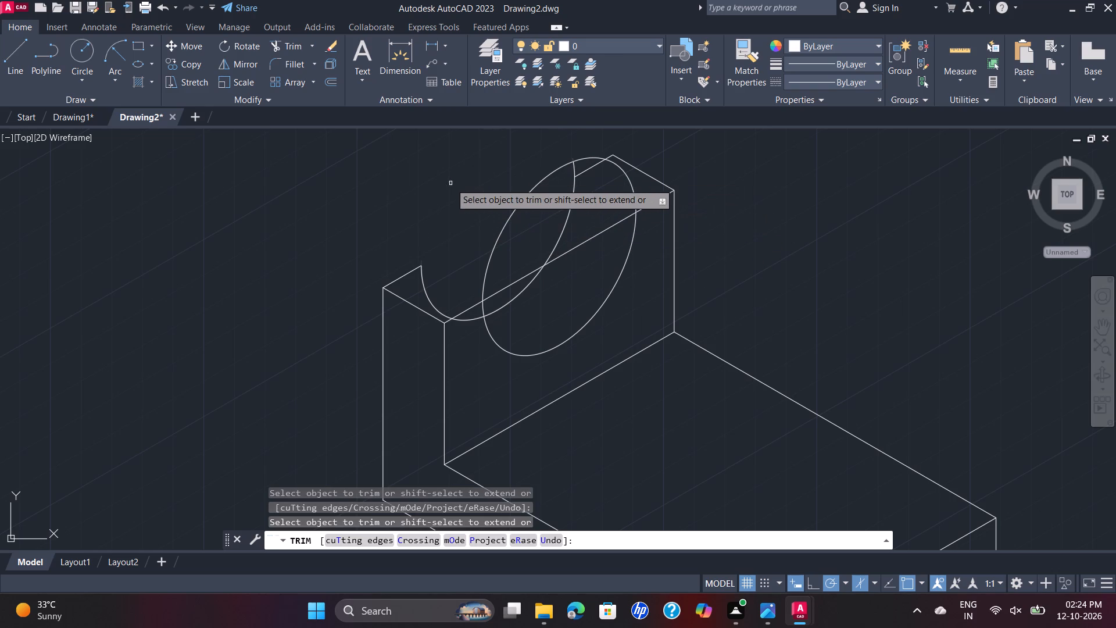
{"action": "left_click", "coordinate": [509, 215]}
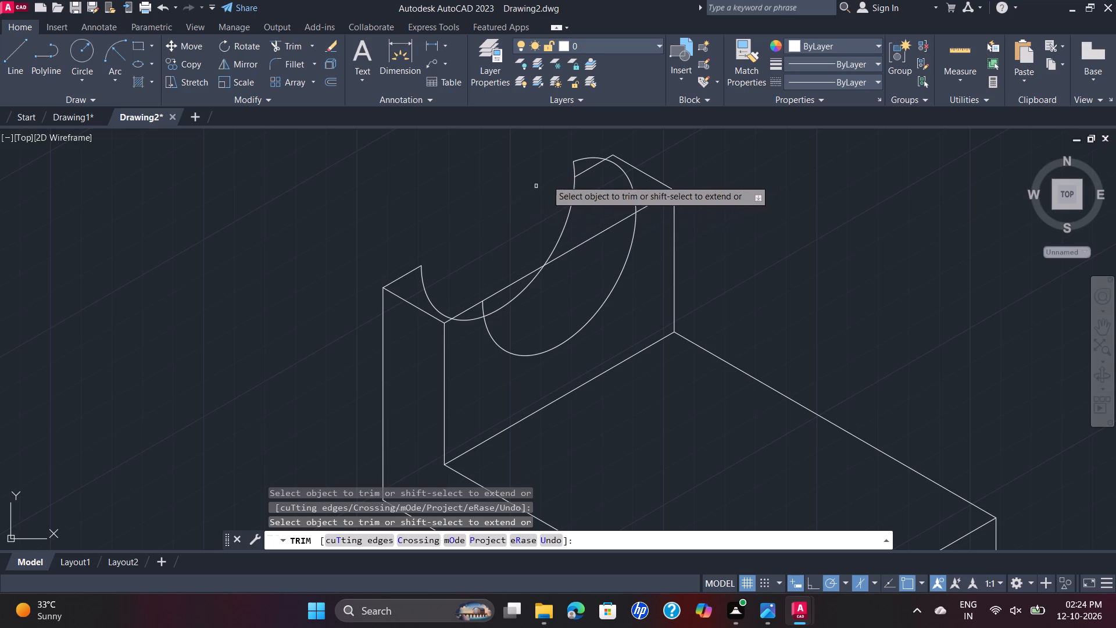
{"action": "left_click", "coordinate": [592, 156]}
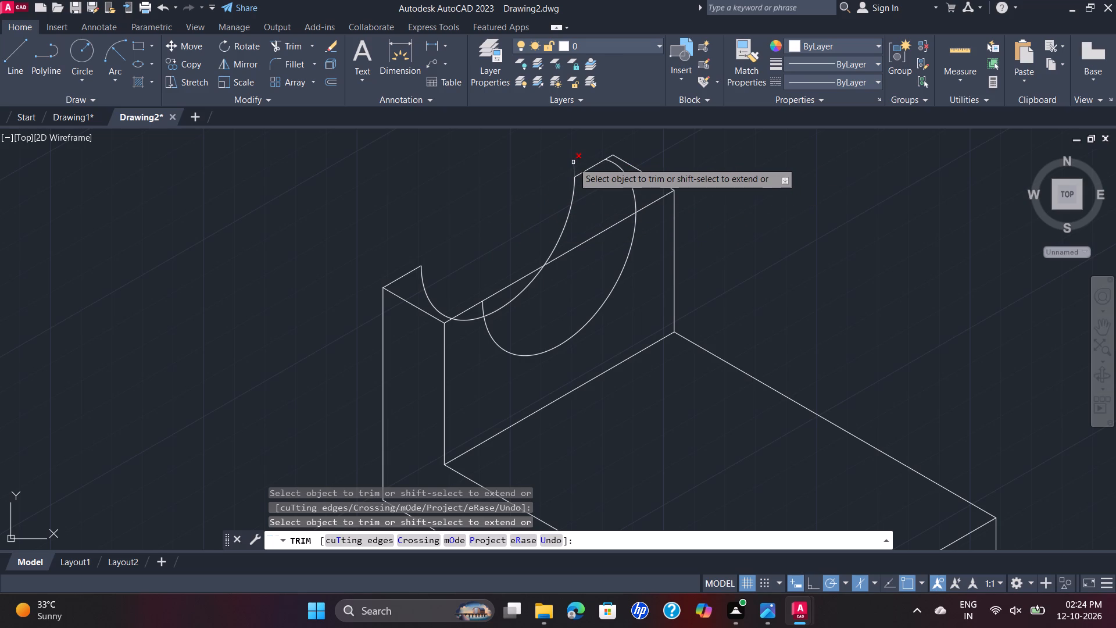
{"action": "left_click", "coordinate": [573, 162]}
{"action": "left_click", "coordinate": [625, 172]}
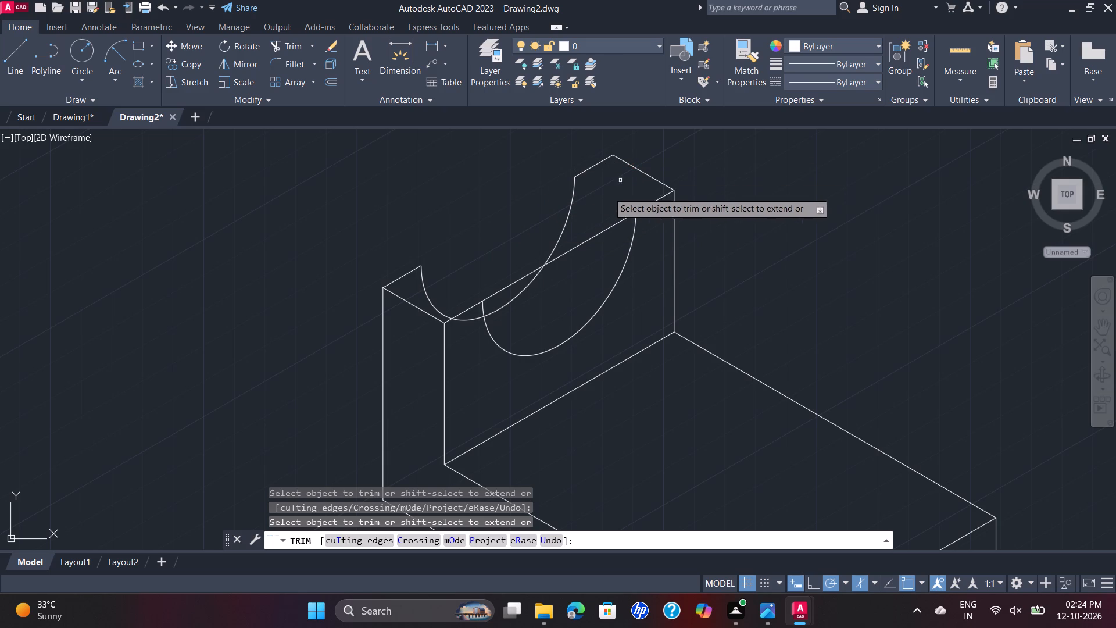
{"action": "left_click", "coordinate": [536, 268]}
{"action": "left_click", "coordinate": [565, 255]}
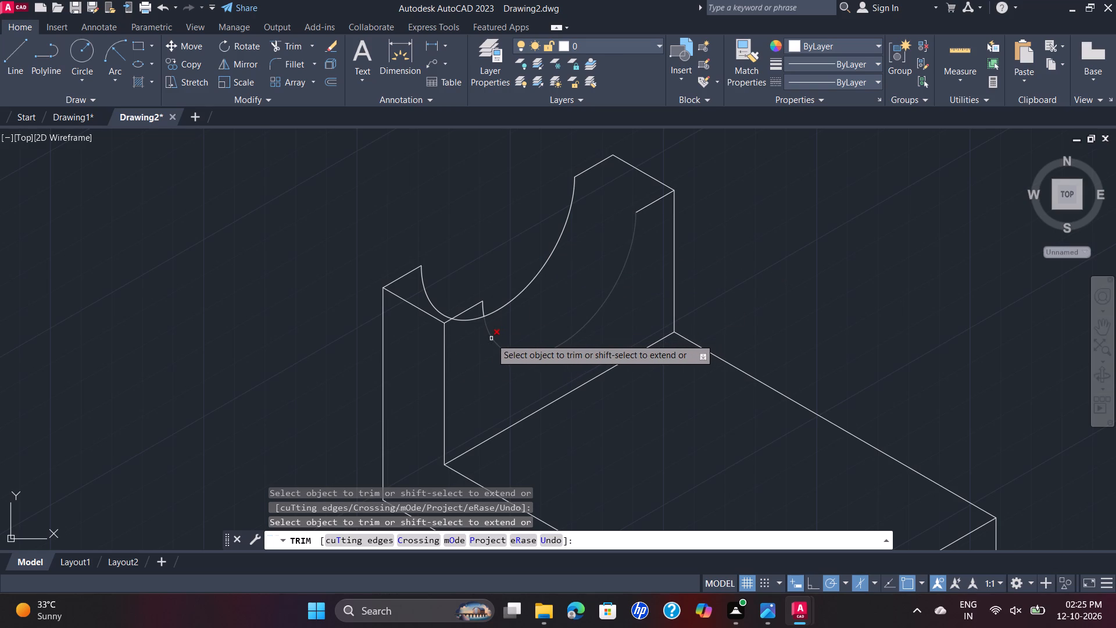
{"action": "left_click", "coordinate": [468, 318]}
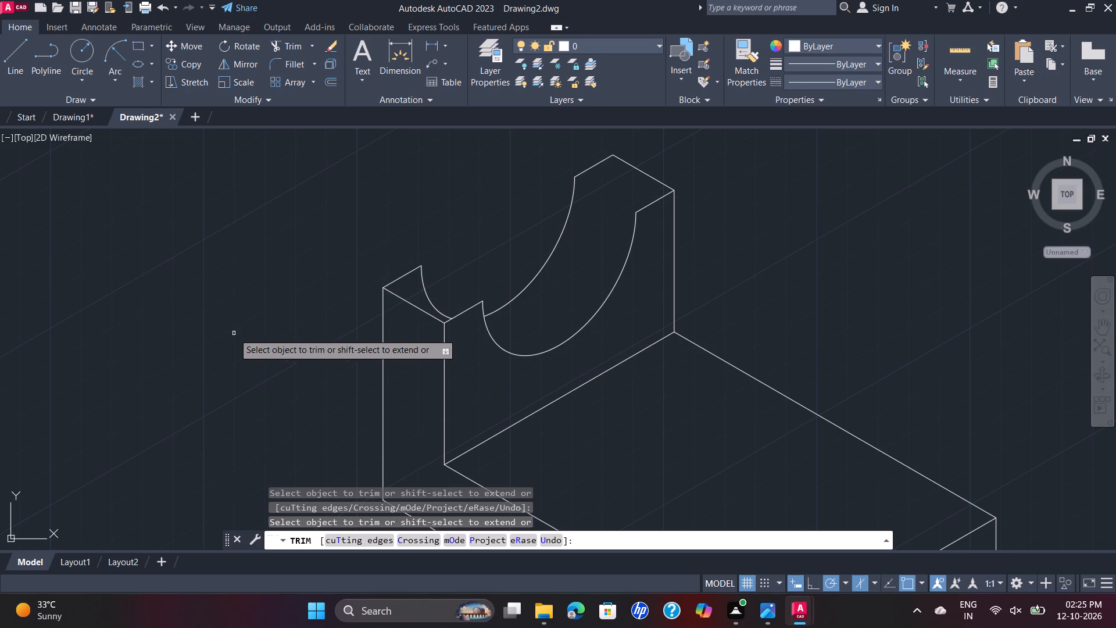
{"action": "key", "text": "Escape"}
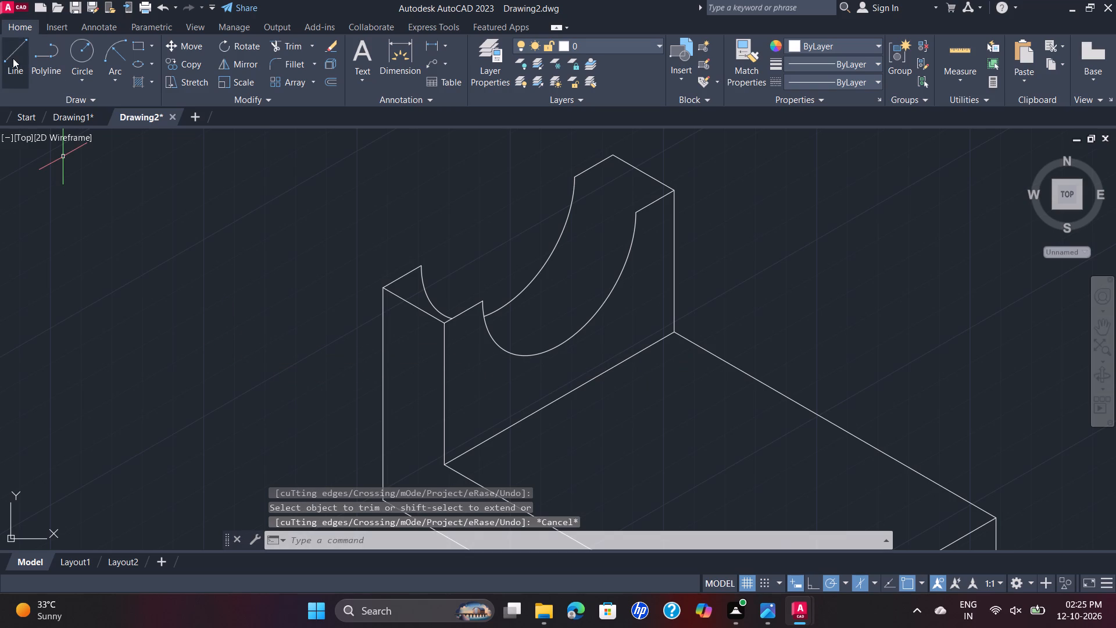
Draw a line 20 long joining the front and rear arc ends at the cutout's near side on the upright's top.
{"action": "left_click", "coordinate": [12, 58]}
{"action": "left_click", "coordinate": [420, 271]}
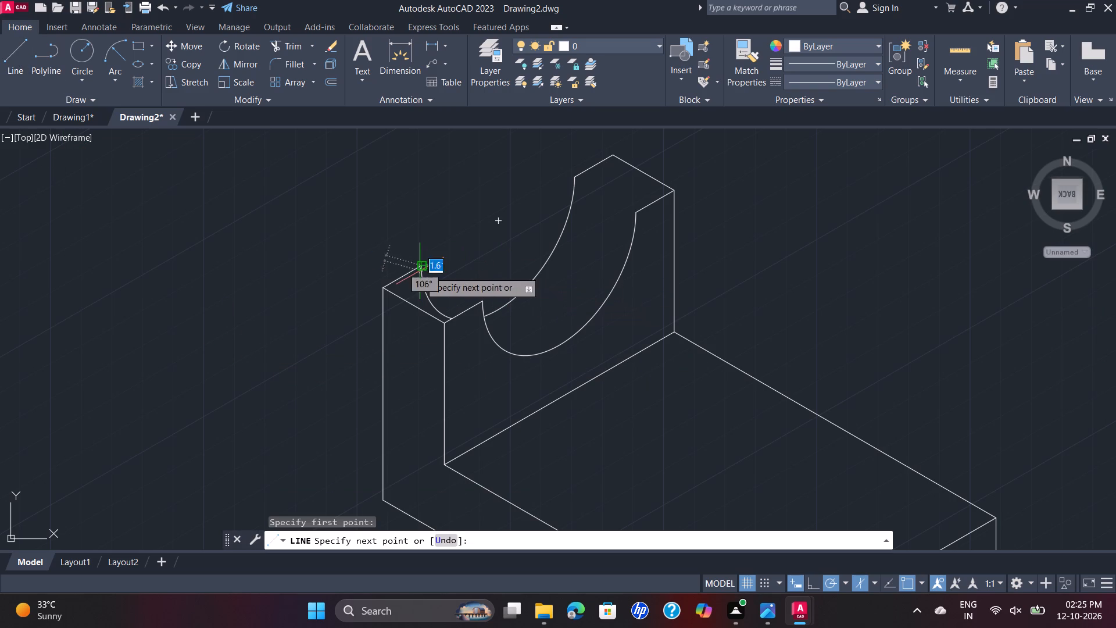
{"action": "left_click", "coordinate": [483, 304]}
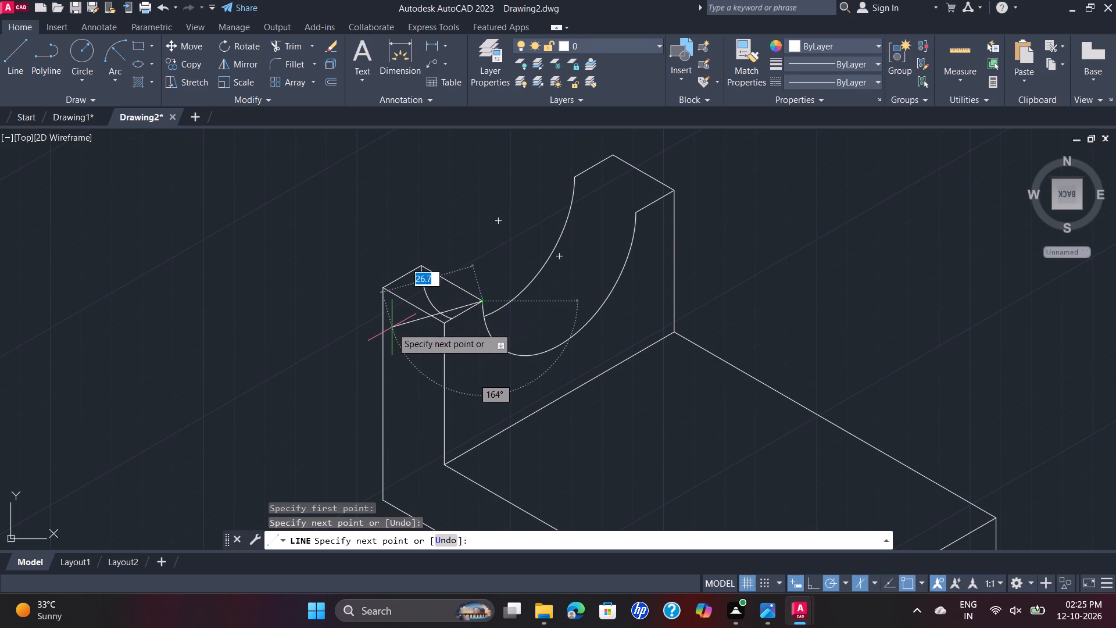
{"action": "key", "text": "Escape"}
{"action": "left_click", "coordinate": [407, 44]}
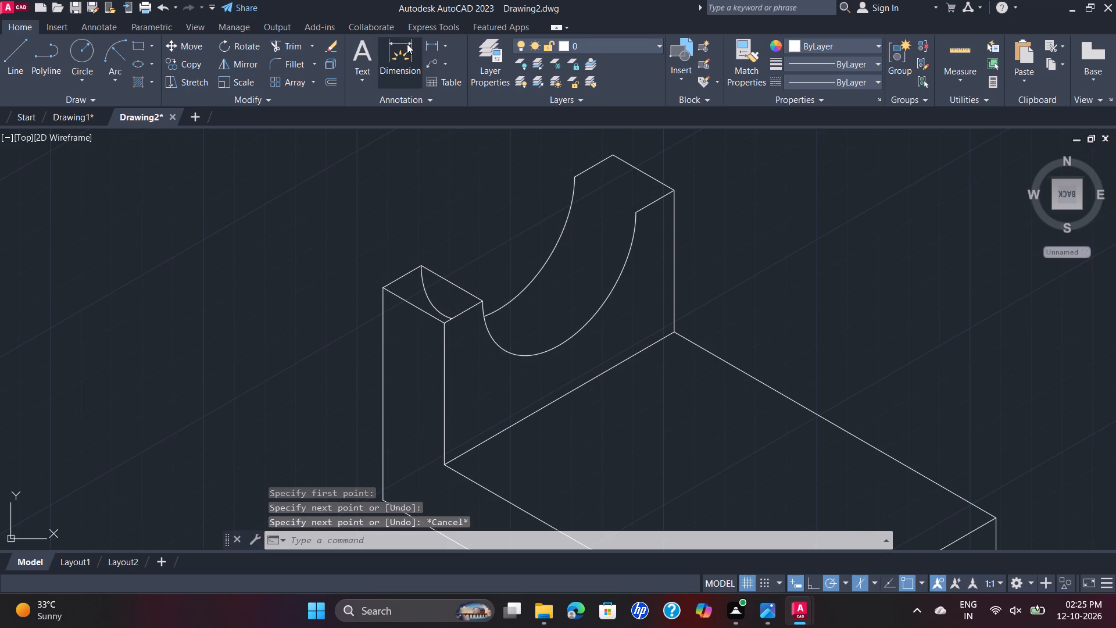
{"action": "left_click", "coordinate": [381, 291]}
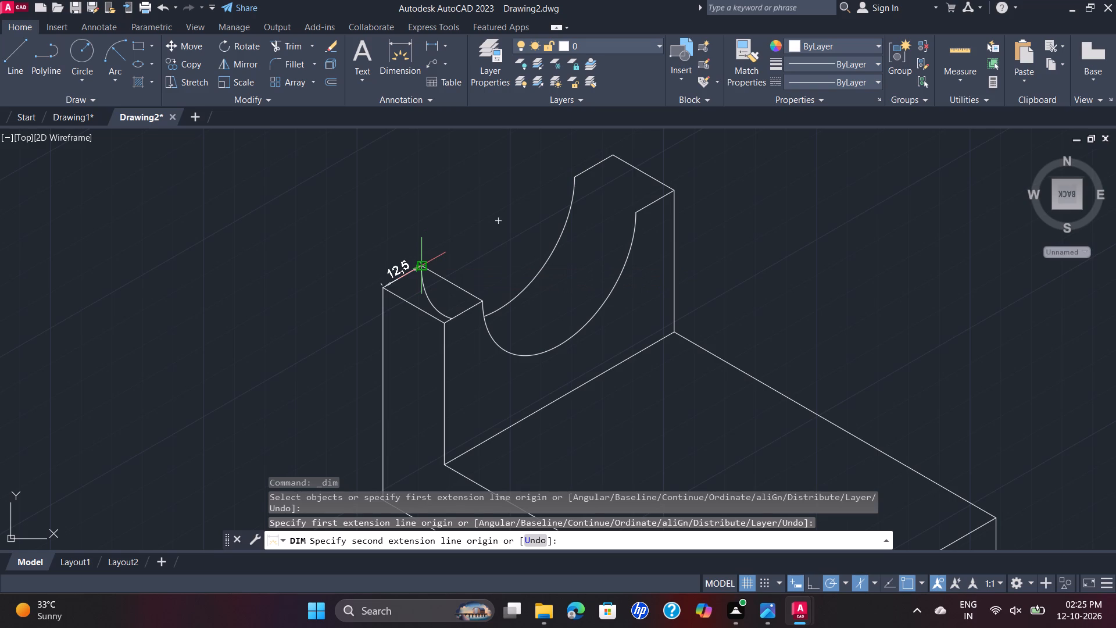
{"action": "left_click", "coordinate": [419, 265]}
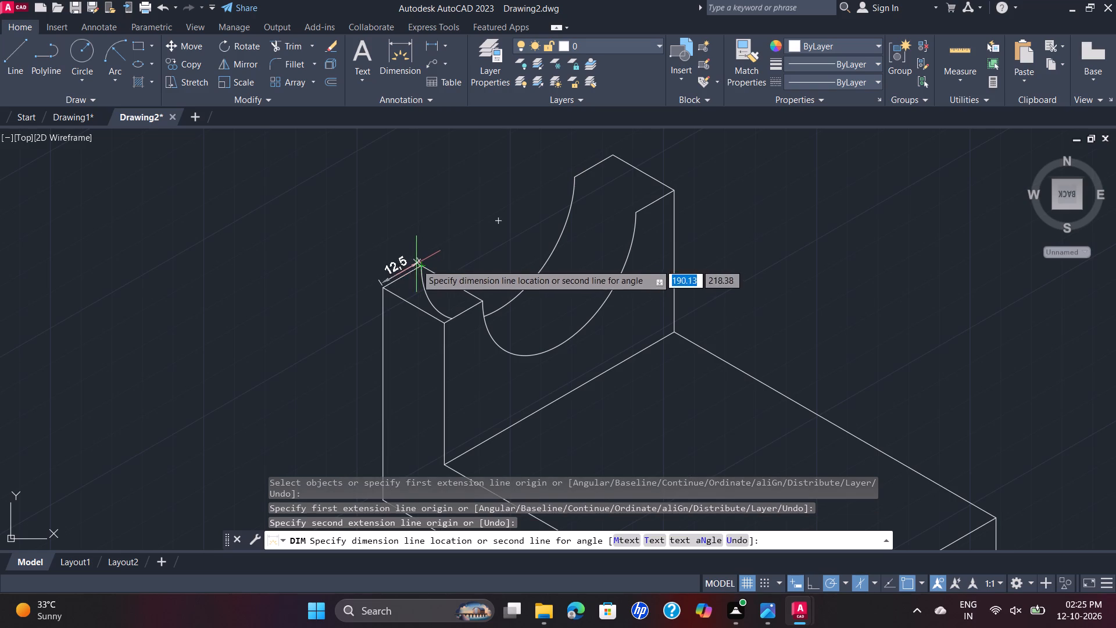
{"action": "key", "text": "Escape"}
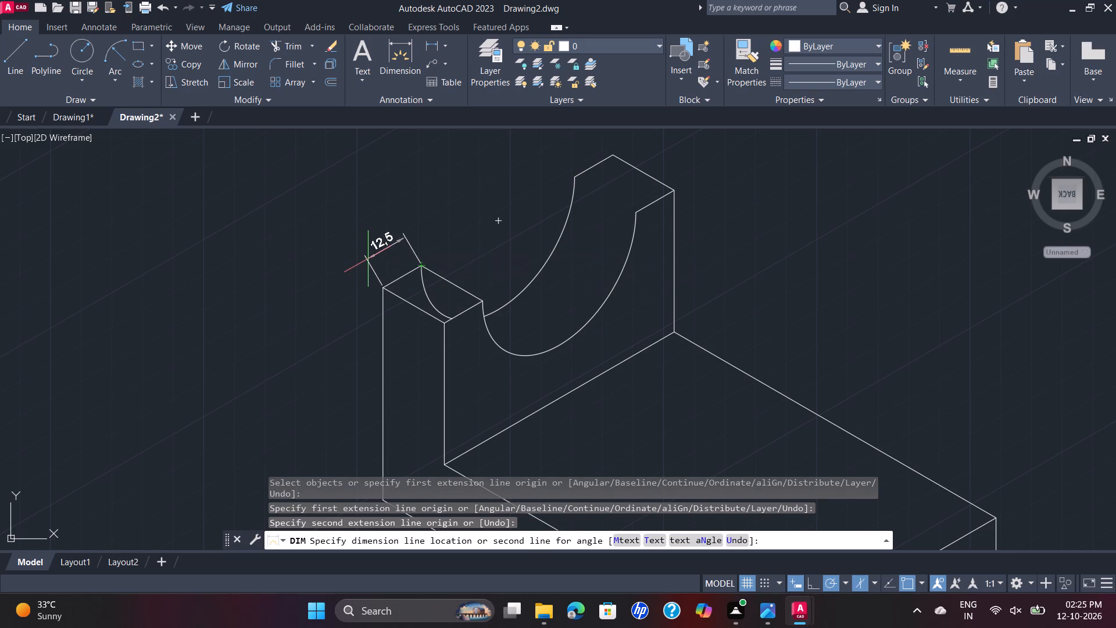
Draw a line joining the rear and front arc ends at the cutout's far side on the upright's top.
{"action": "scroll", "coordinate": [666, 311], "scroll_direction": "down", "scroll_amount": 2}
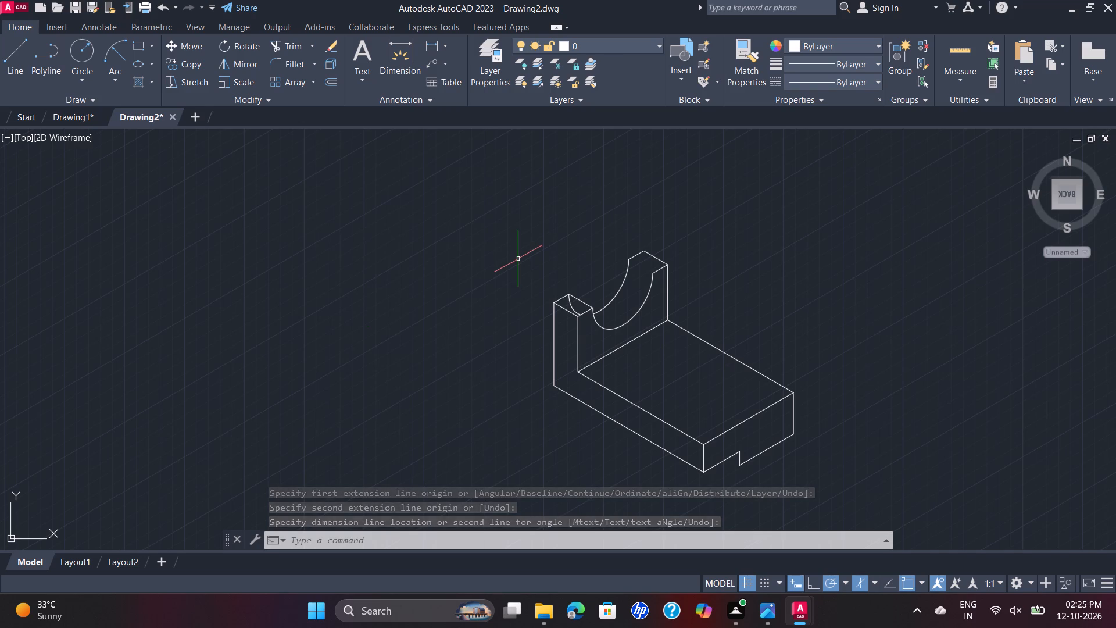
{"action": "key", "text": "l"}
{"action": "key", "text": "Return"}
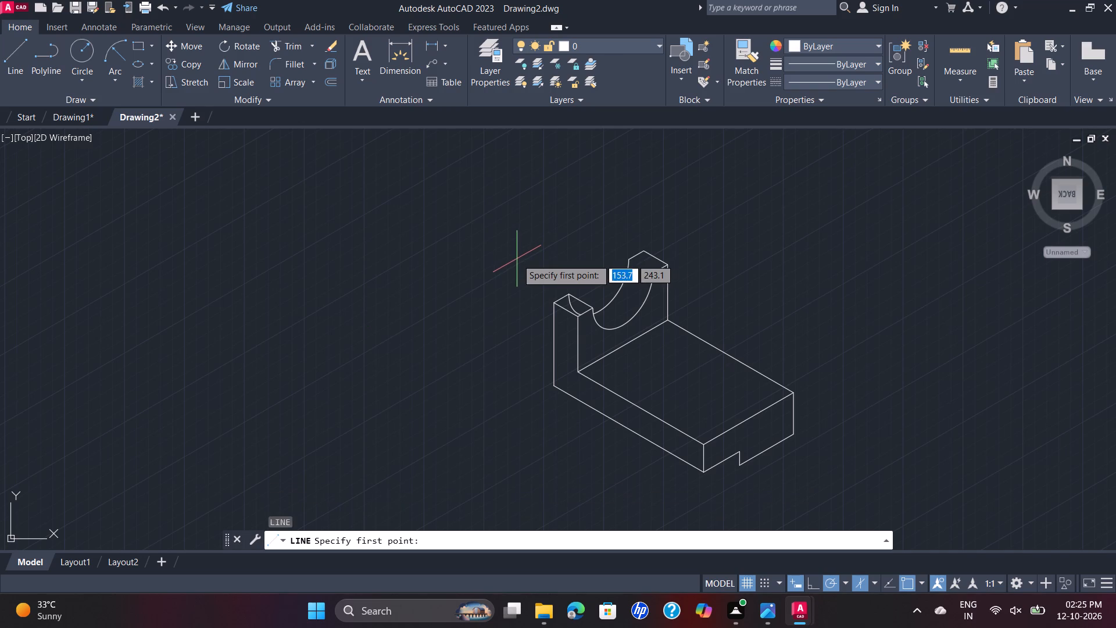
{"action": "left_click", "coordinate": [631, 256]}
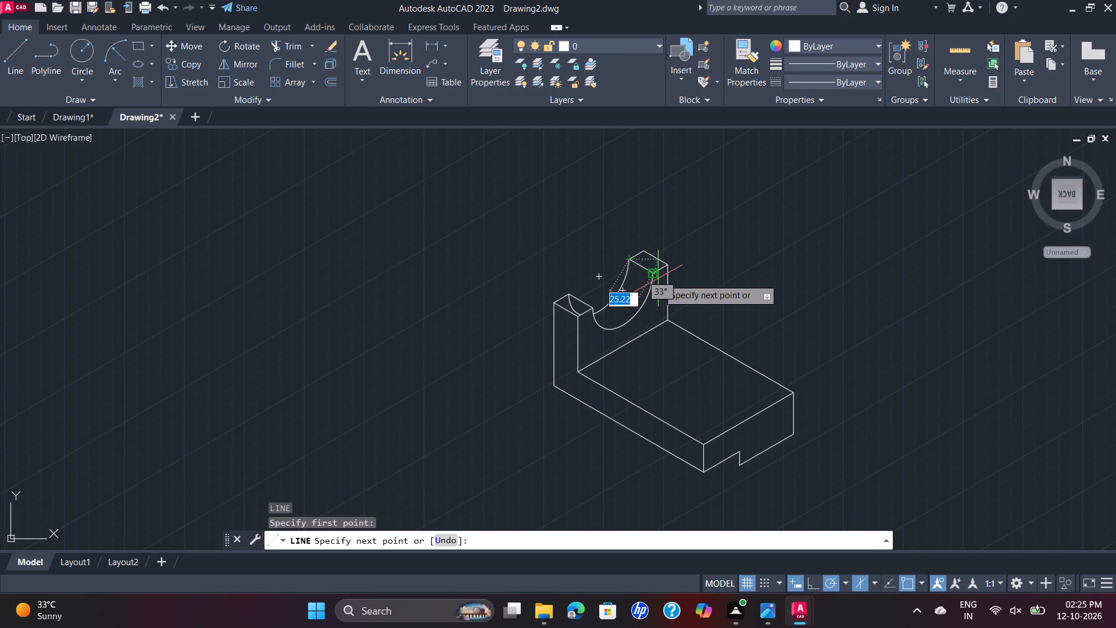
{"action": "left_click", "coordinate": [655, 277]}
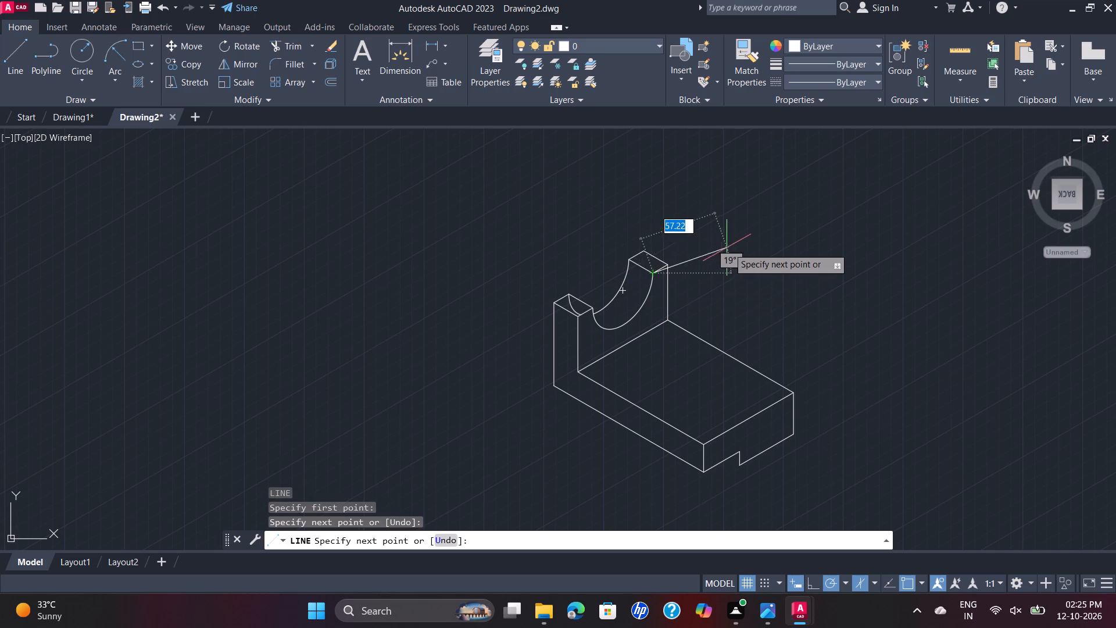
{"action": "key", "text": "Escape"}
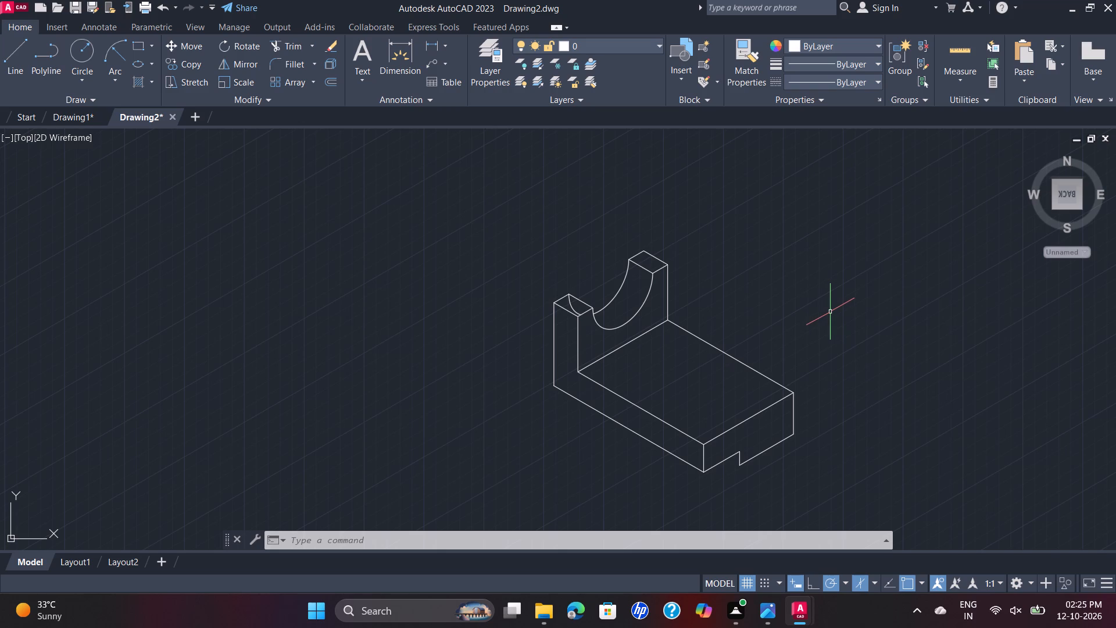
Close Drawing1 without saving its changes.
{"action": "left_click", "coordinate": [103, 110]}
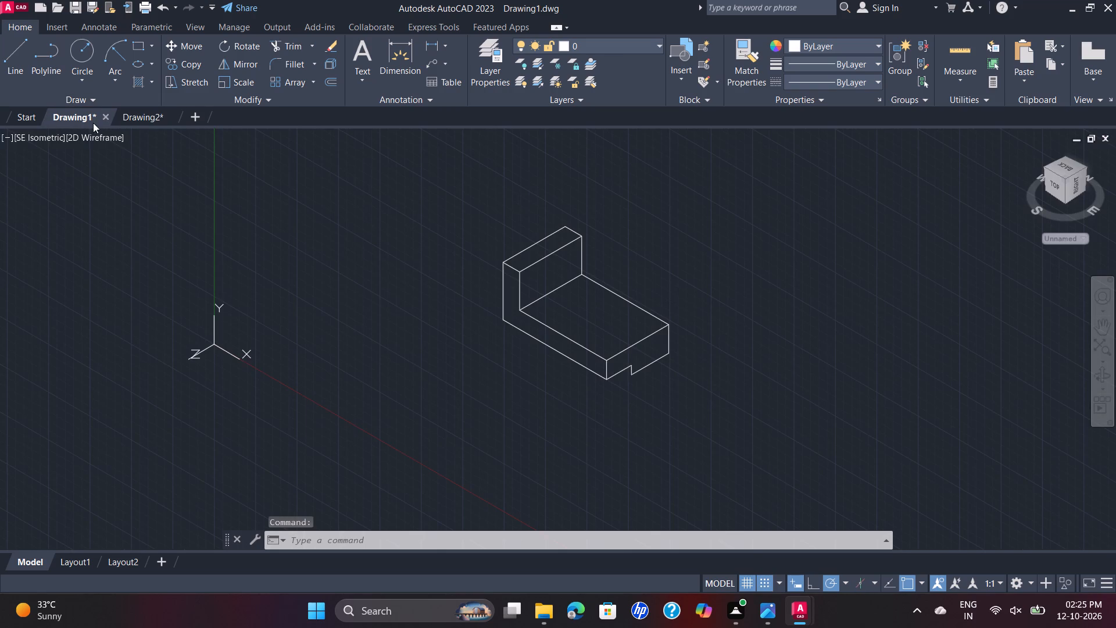
{"action": "left_click", "coordinate": [102, 117]}
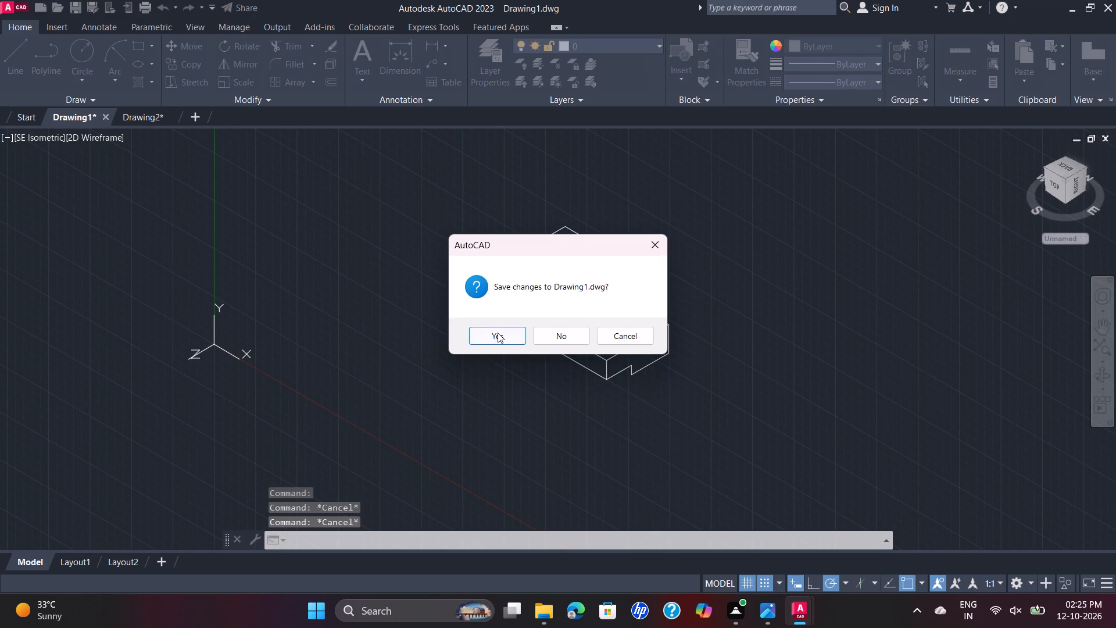
{"action": "left_click", "coordinate": [577, 337]}
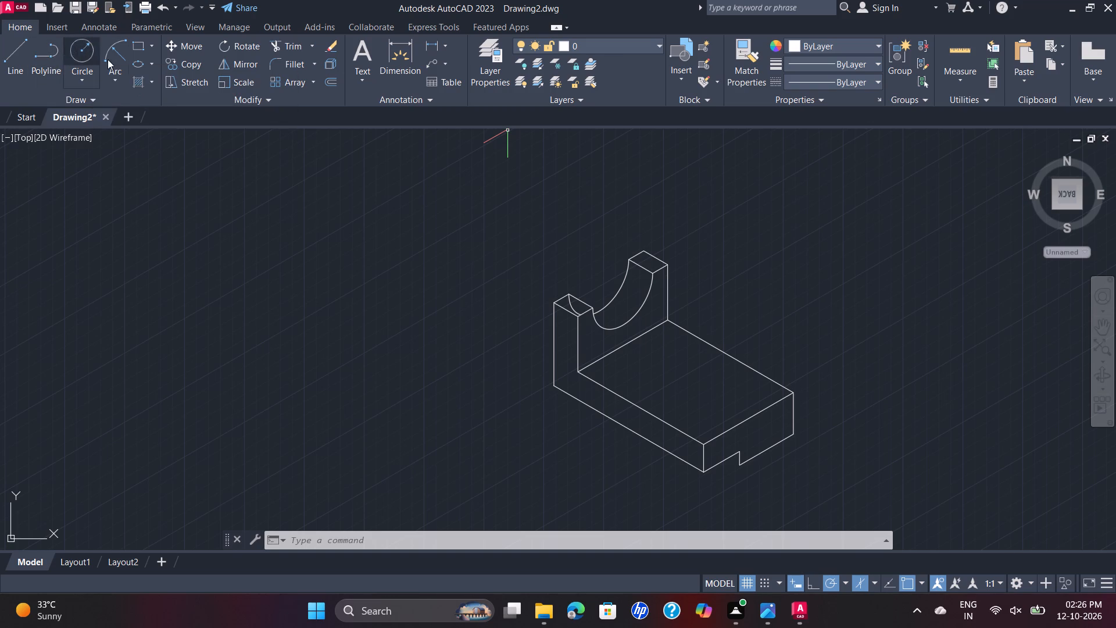
Draw locating lines on the base's top face from the upright's near foot corner: 25 at 330° along the long edge, and 20 at 30°.
{"action": "left_click", "coordinate": [12, 60]}
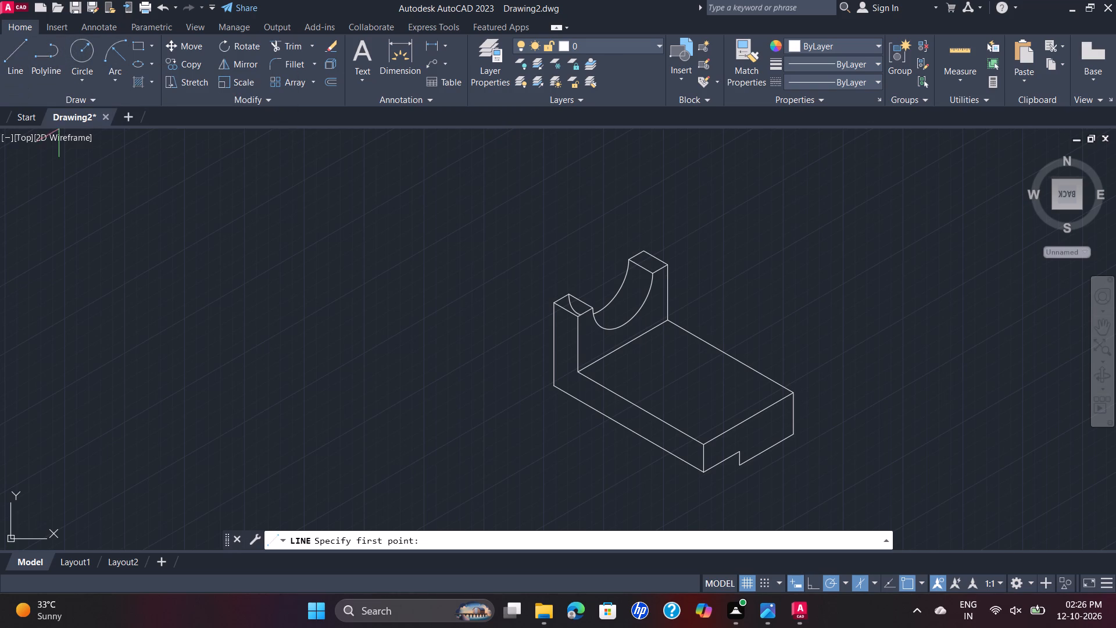
{"action": "left_click", "coordinate": [577, 375]}
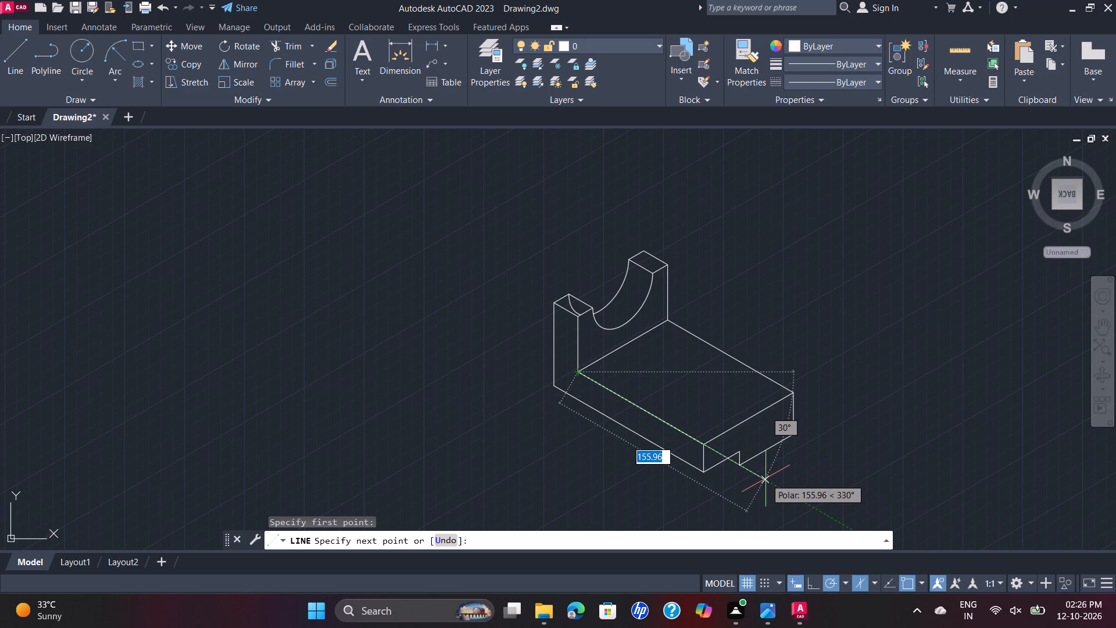
{"action": "type", "text": "25"}
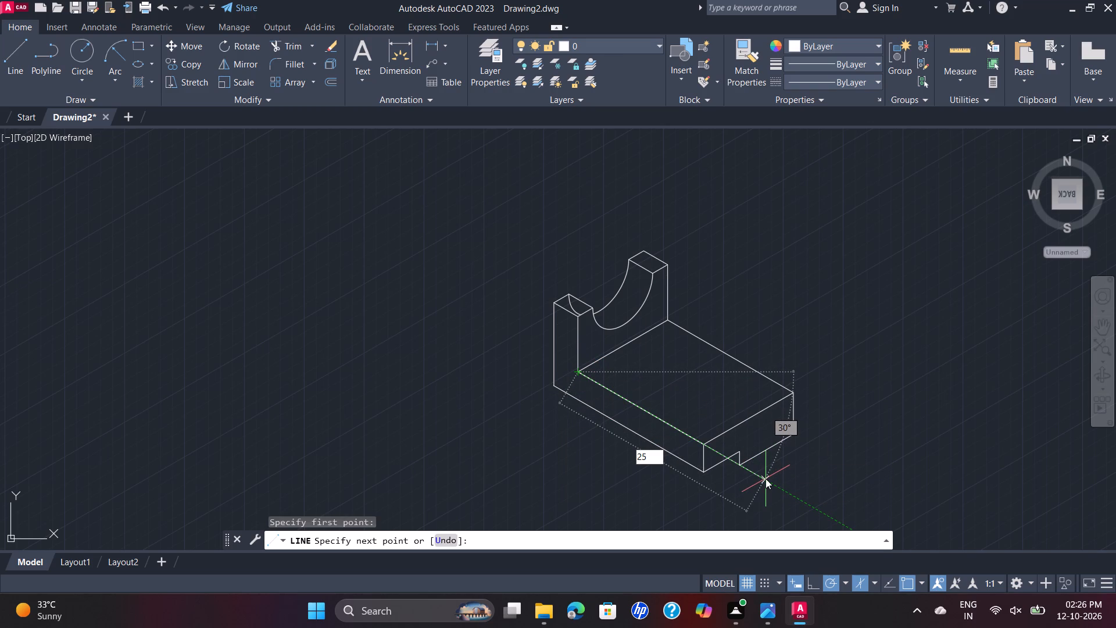
{"action": "key", "text": "Return"}
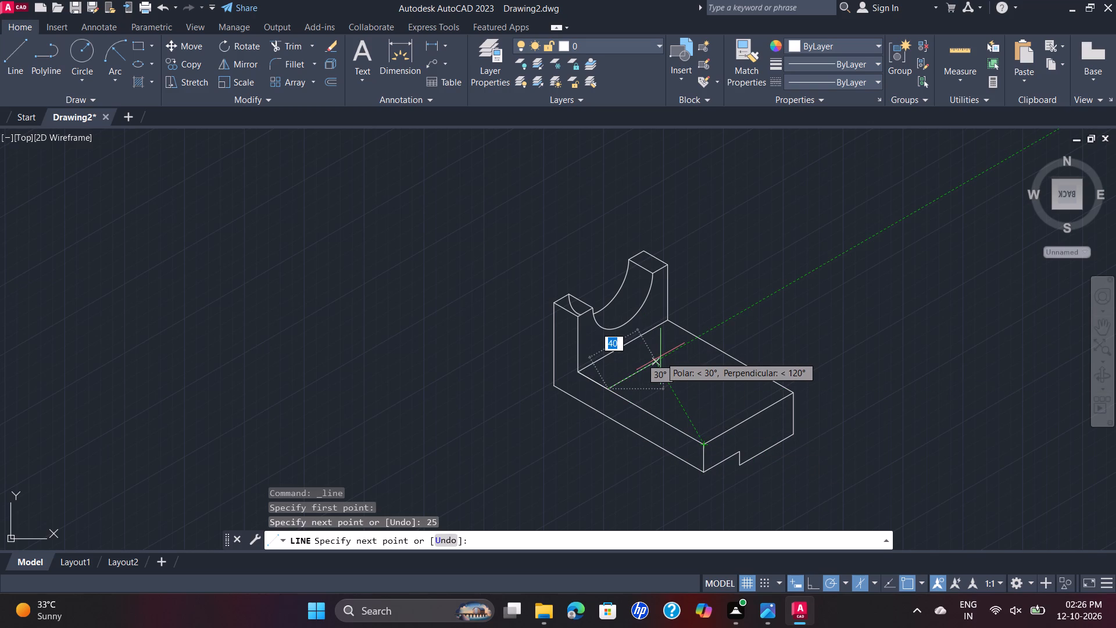
{"action": "type", "text": "20"}
{"action": "key", "text": "Return"}
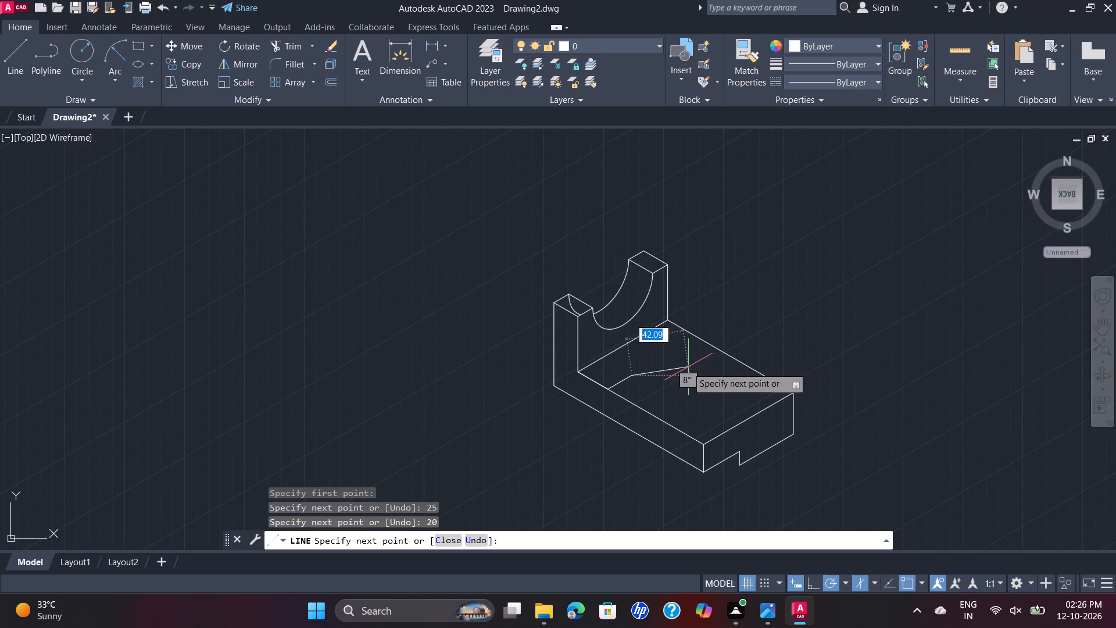
{"action": "key", "text": "Escape"}
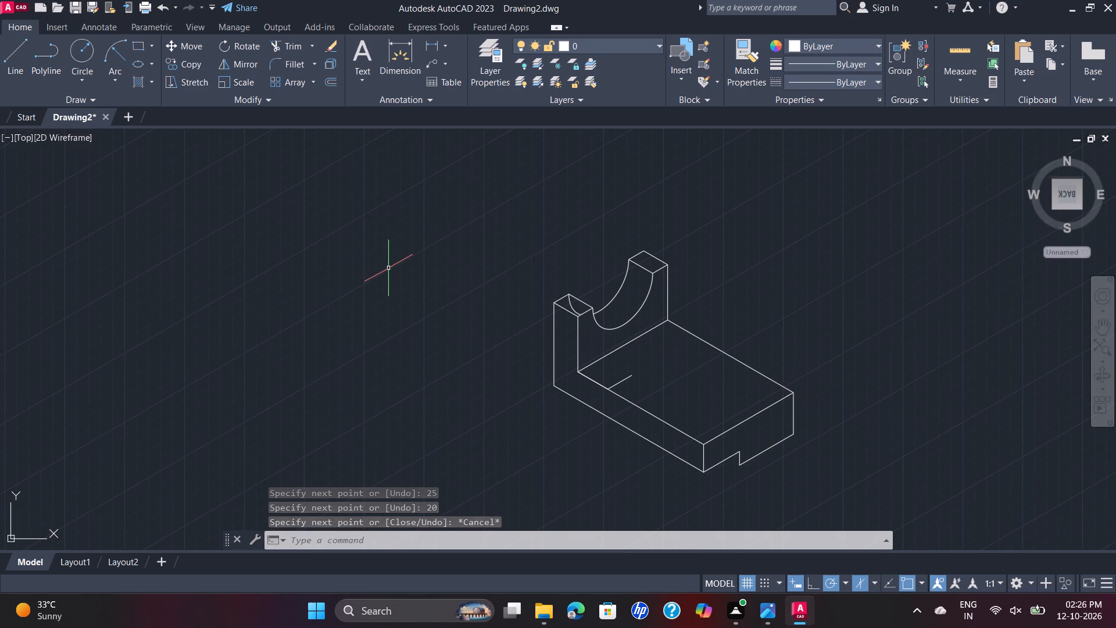
Draw a 10 diameter isocircle on the top isoplane, centred at the free end of the base's locating lines.
{"action": "type", "text": "EL"}
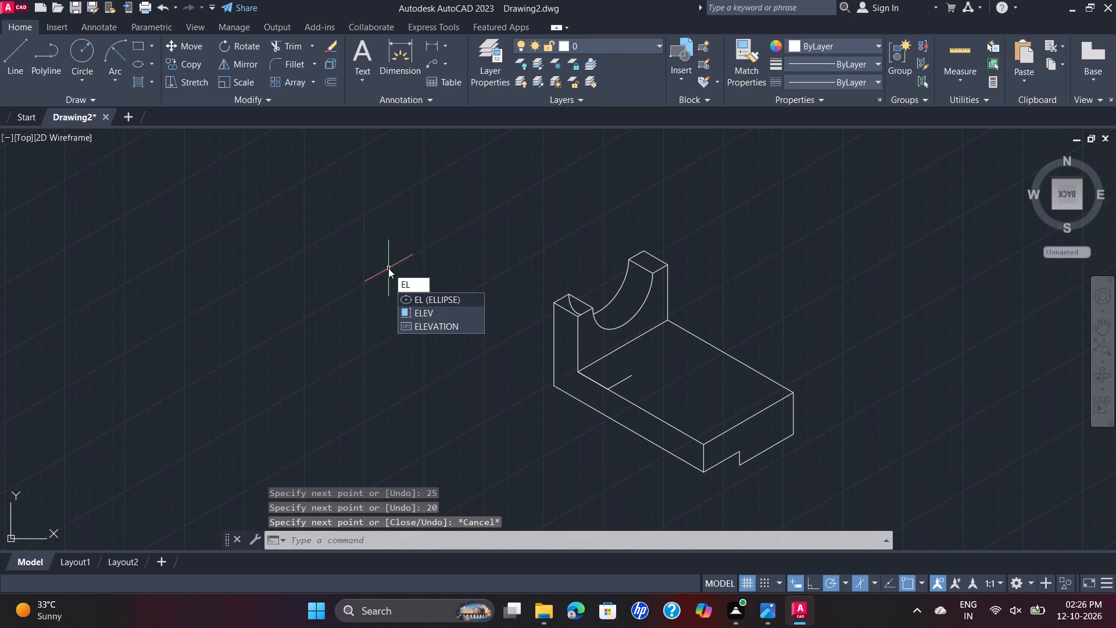
{"action": "key", "text": "Return"}
{"action": "key", "text": "i"}
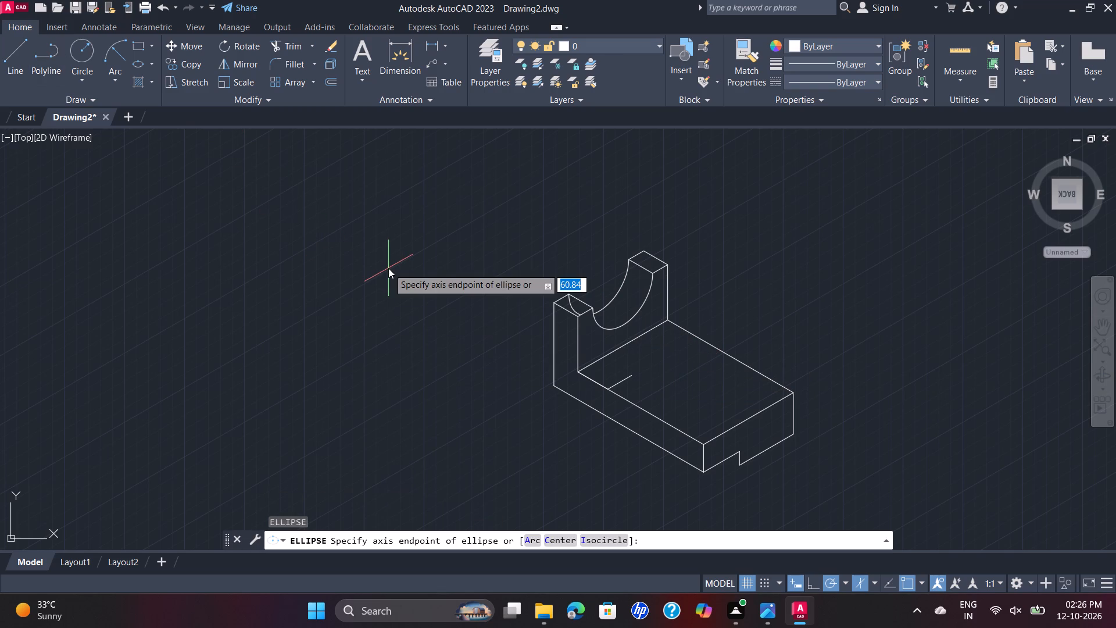
{"action": "type", "text": "SO"}
{"action": "key", "text": "Return"}
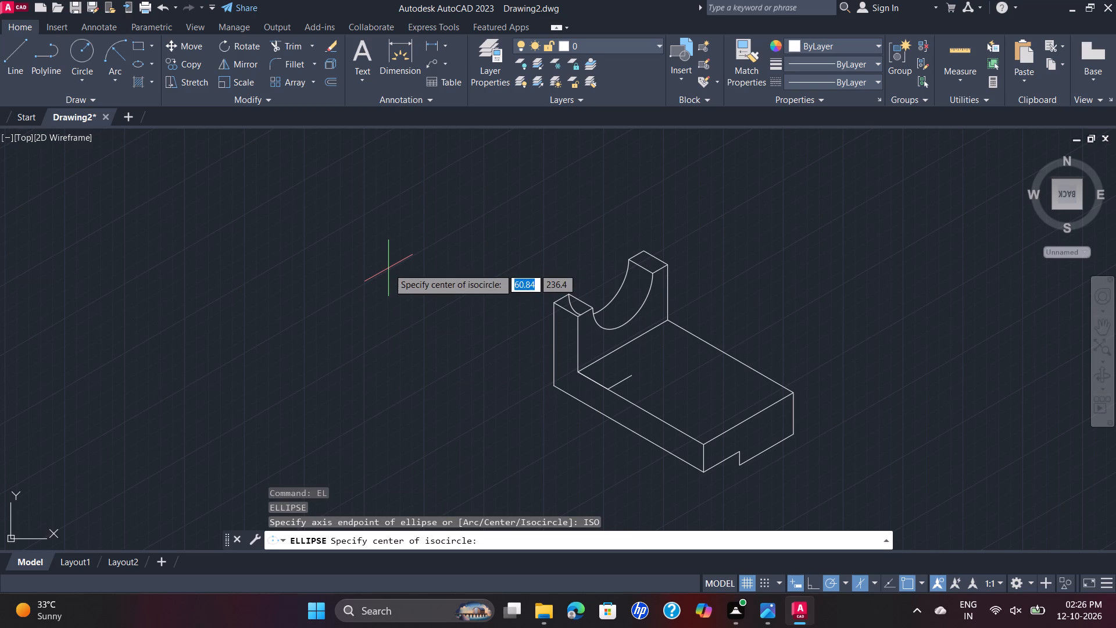
{"action": "left_click", "coordinate": [632, 376]}
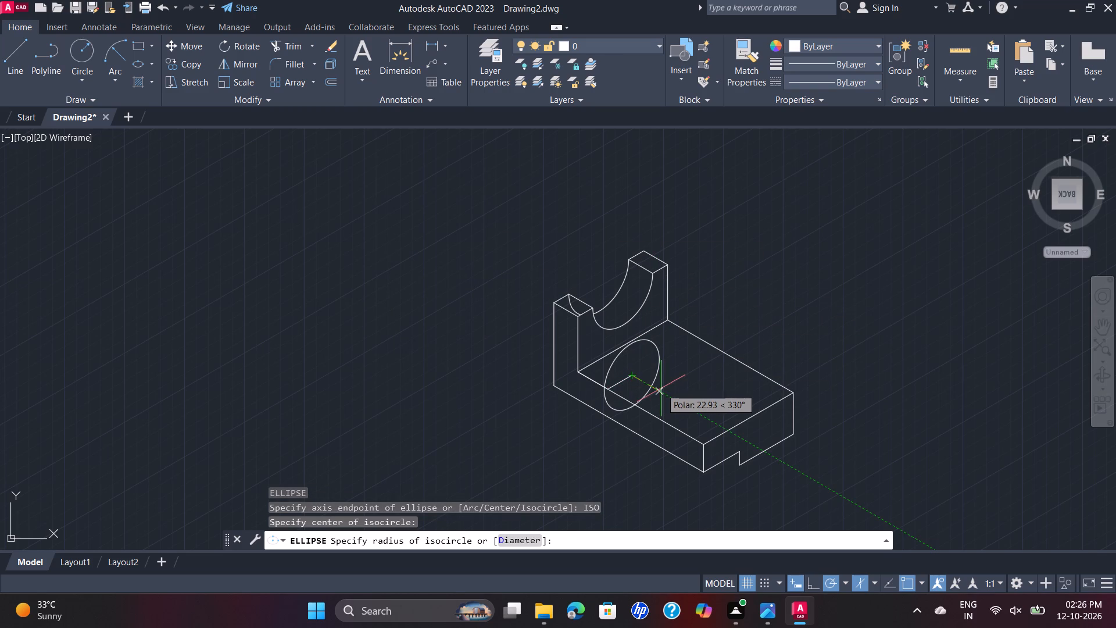
{"action": "key", "text": "F5"}
{"action": "key", "text": "F5"}
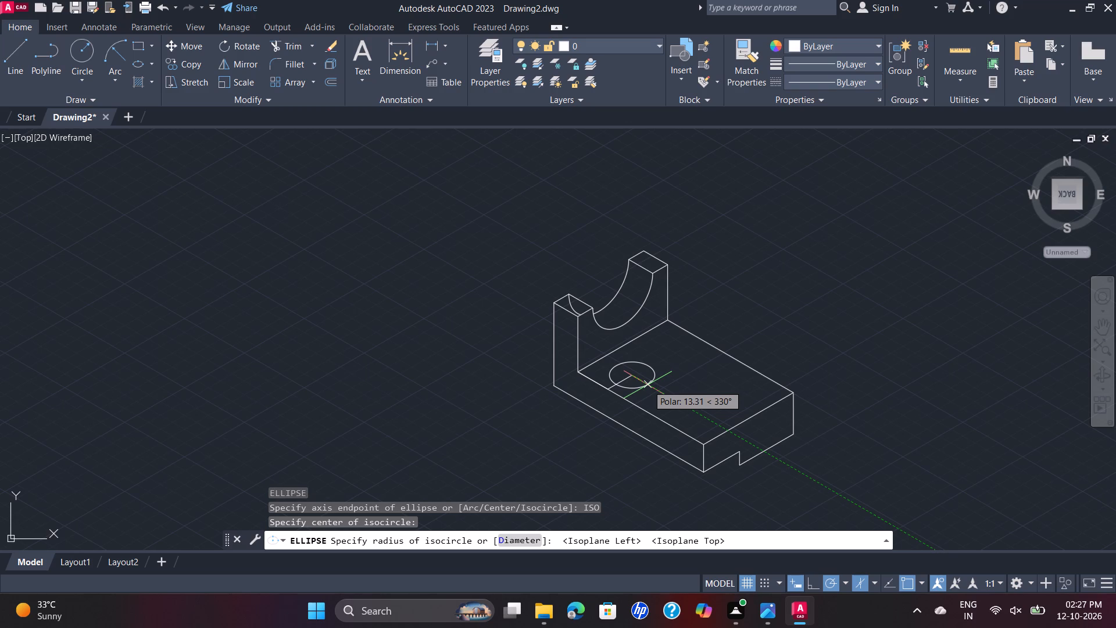
{"action": "key", "text": "d"}
{"action": "key", "text": "Return"}
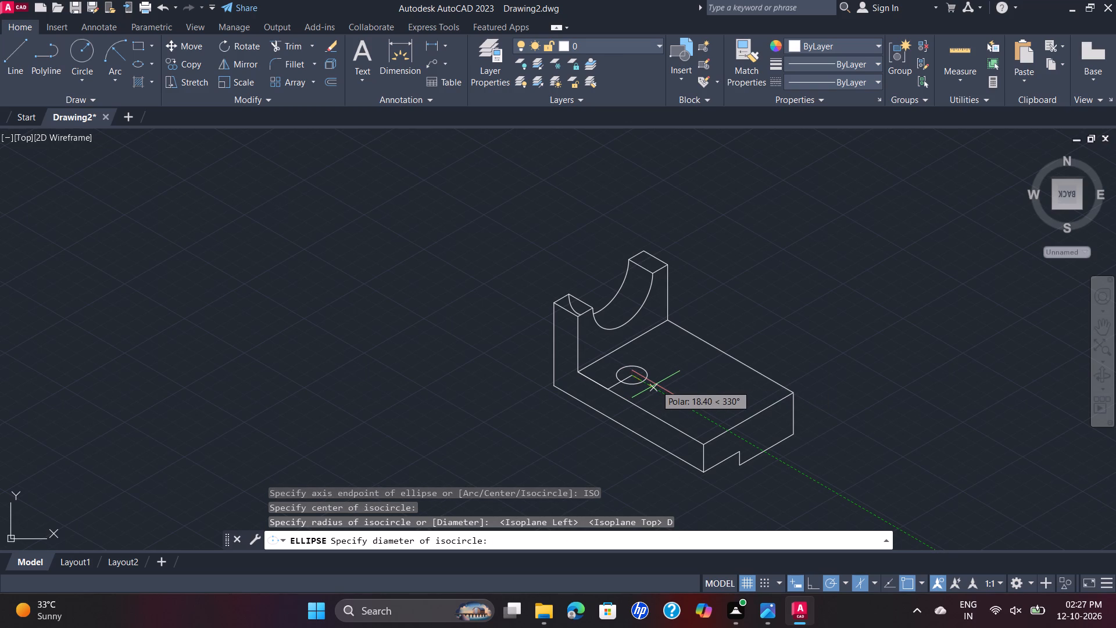
{"action": "type", "text": "10"}
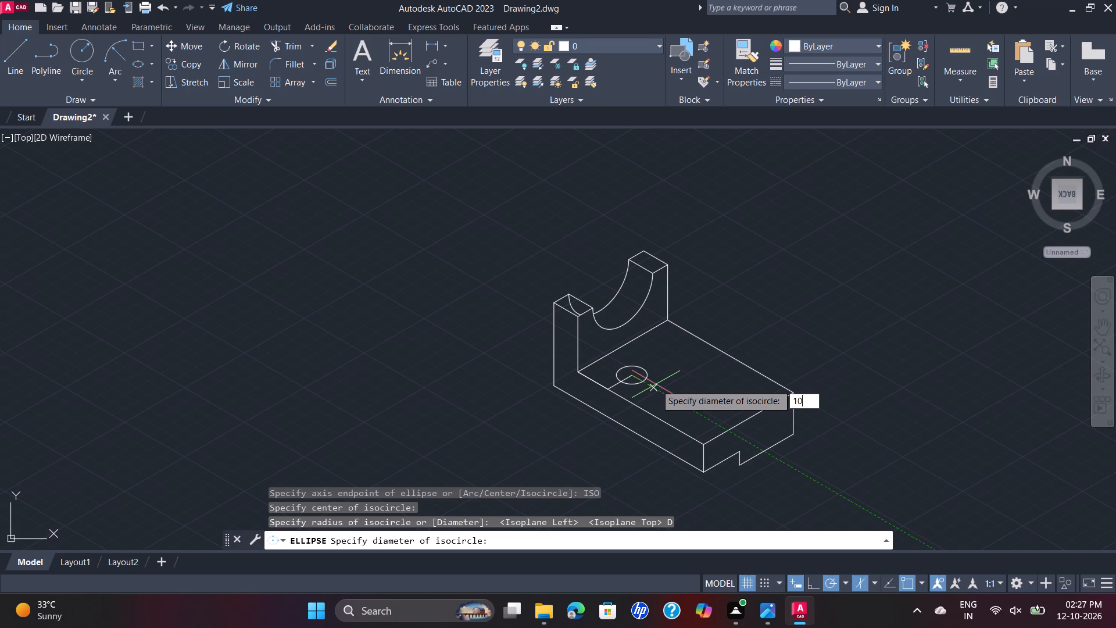
{"action": "key", "text": "Return"}
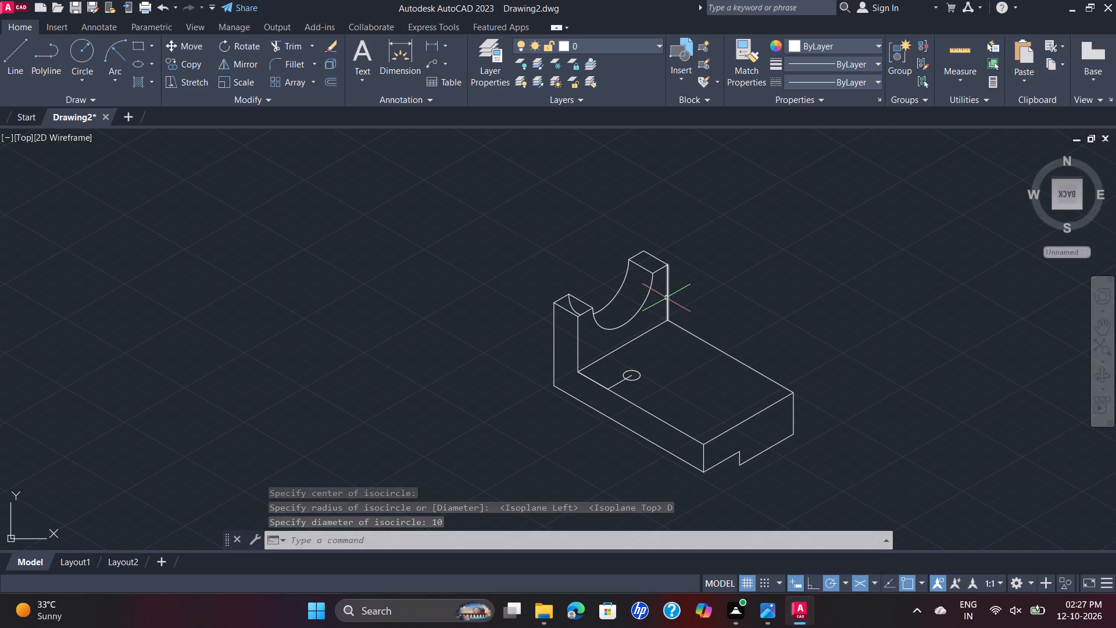
Delete the two locating lines leading to the isocircle on the base's top face.
{"action": "scroll", "coordinate": [662, 365], "scroll_direction": "up", "scroll_amount": 1}
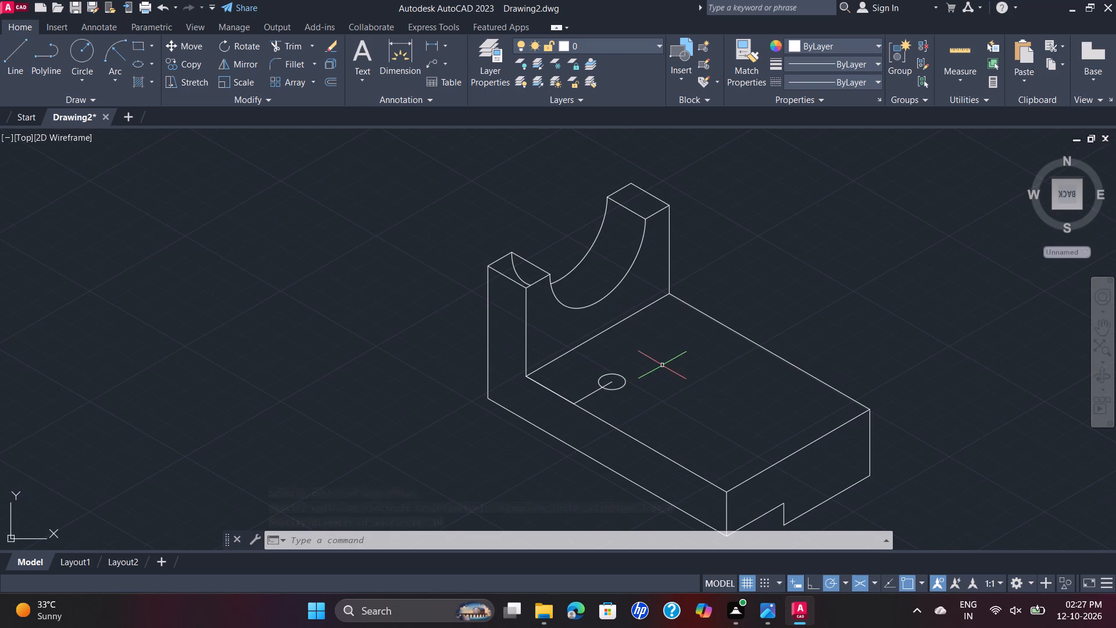
{"action": "scroll", "coordinate": [662, 365], "scroll_direction": "up", "scroll_amount": 1}
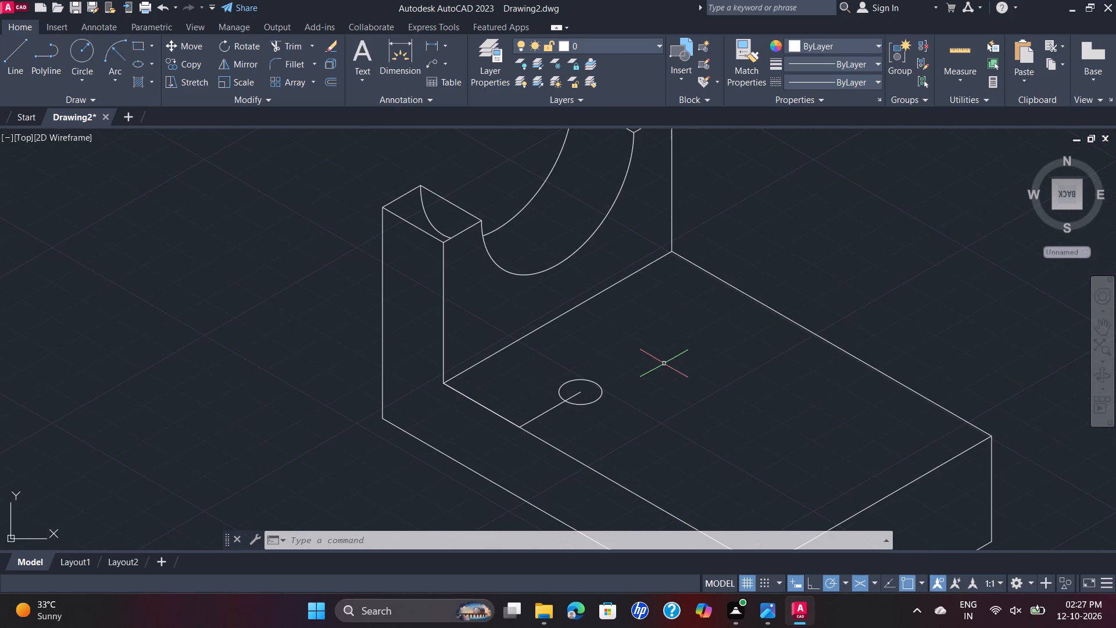
{"action": "left_click", "coordinate": [503, 415]}
{"action": "left_click", "coordinate": [538, 417]}
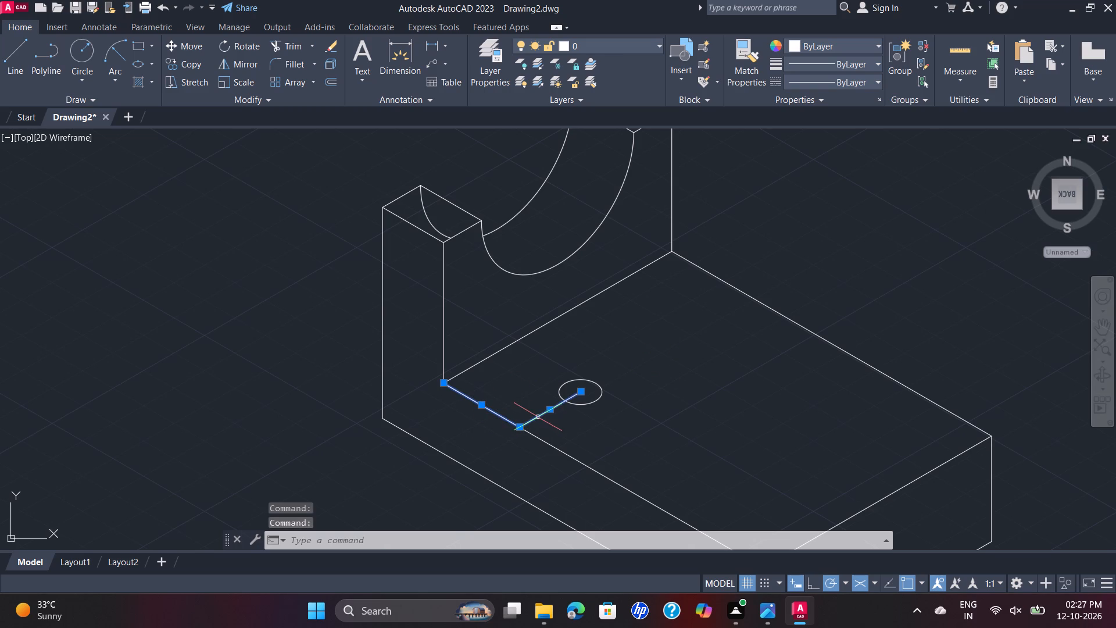
{"action": "key", "text": "Delete"}
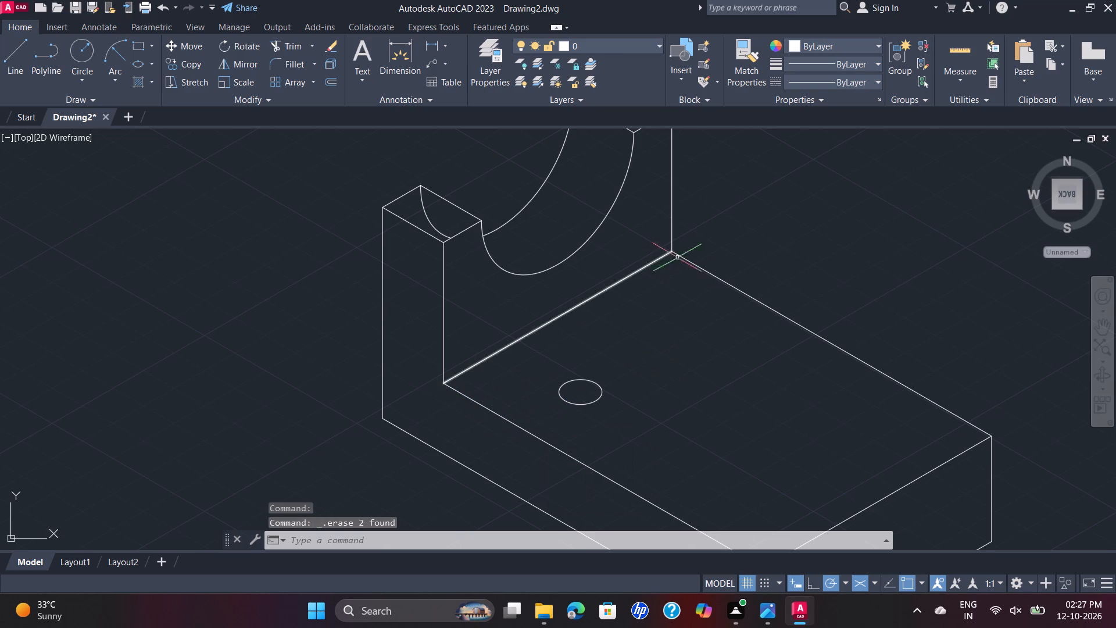
Draw locating lines on the base's top face from its far end corner: 20 at 150° along the long edge, and 25 at 210°.
{"action": "key", "text": "l"}
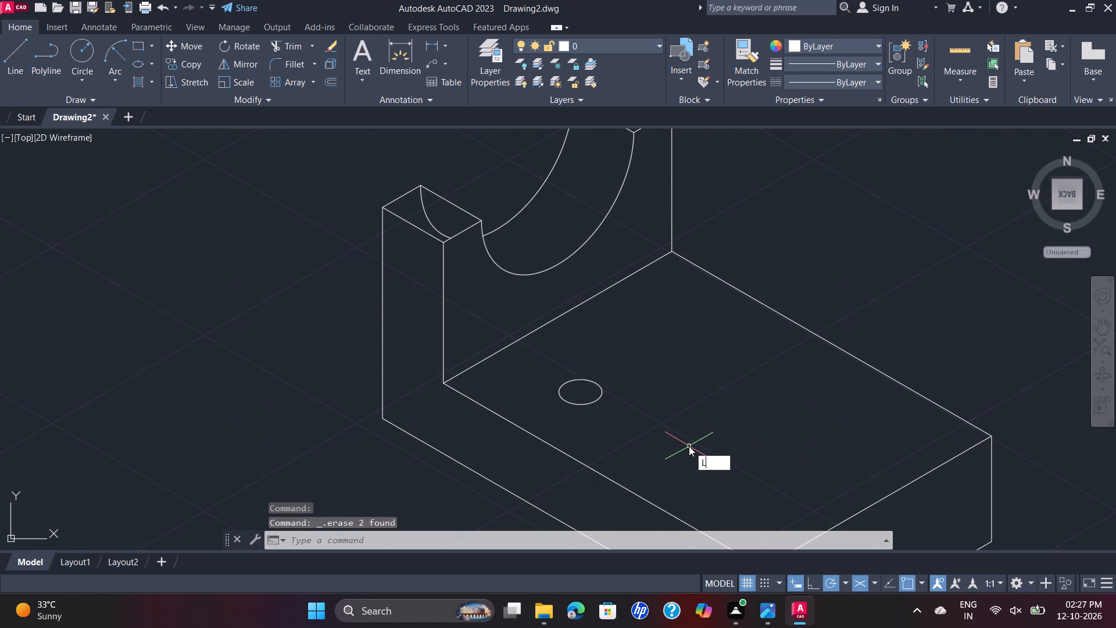
{"action": "key", "text": "Return"}
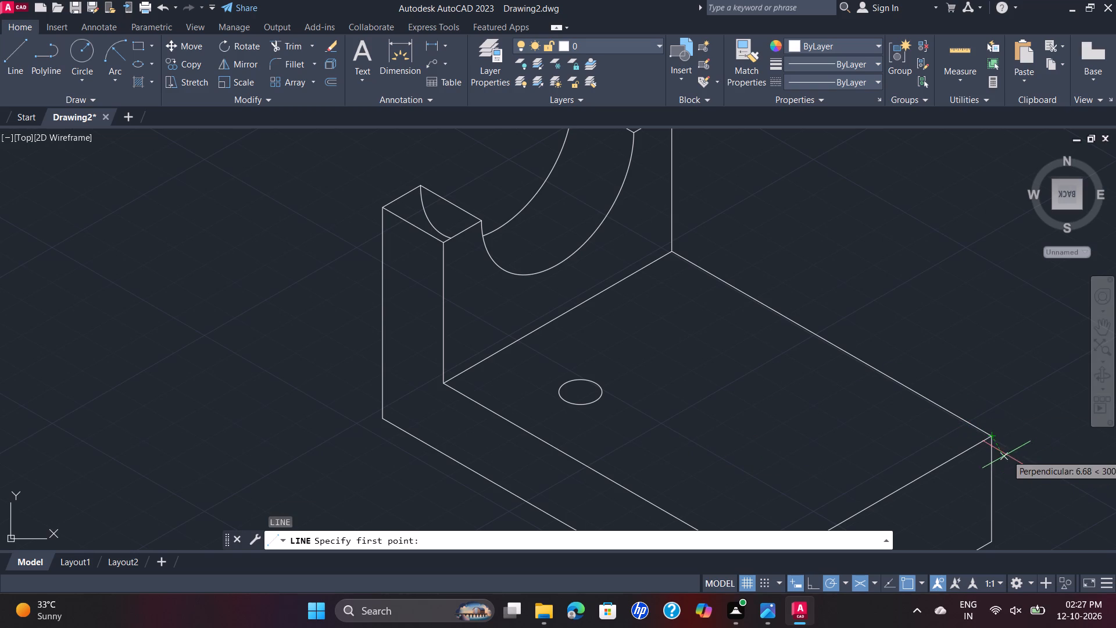
{"action": "left_click", "coordinate": [989, 434]}
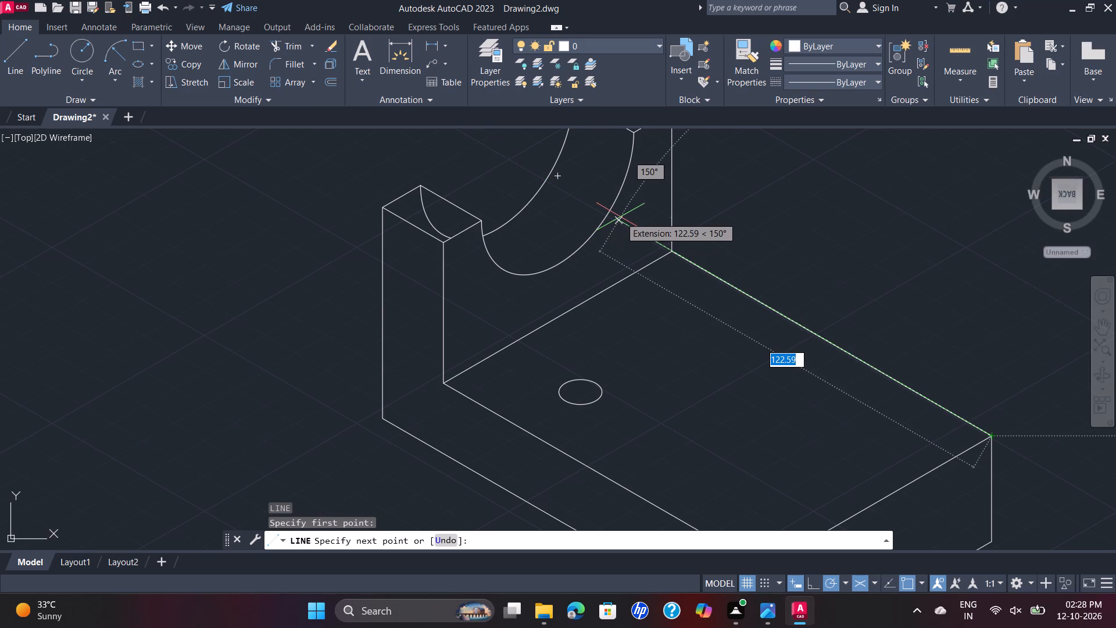
{"action": "type", "text": "20"}
{"action": "key", "text": "Return"}
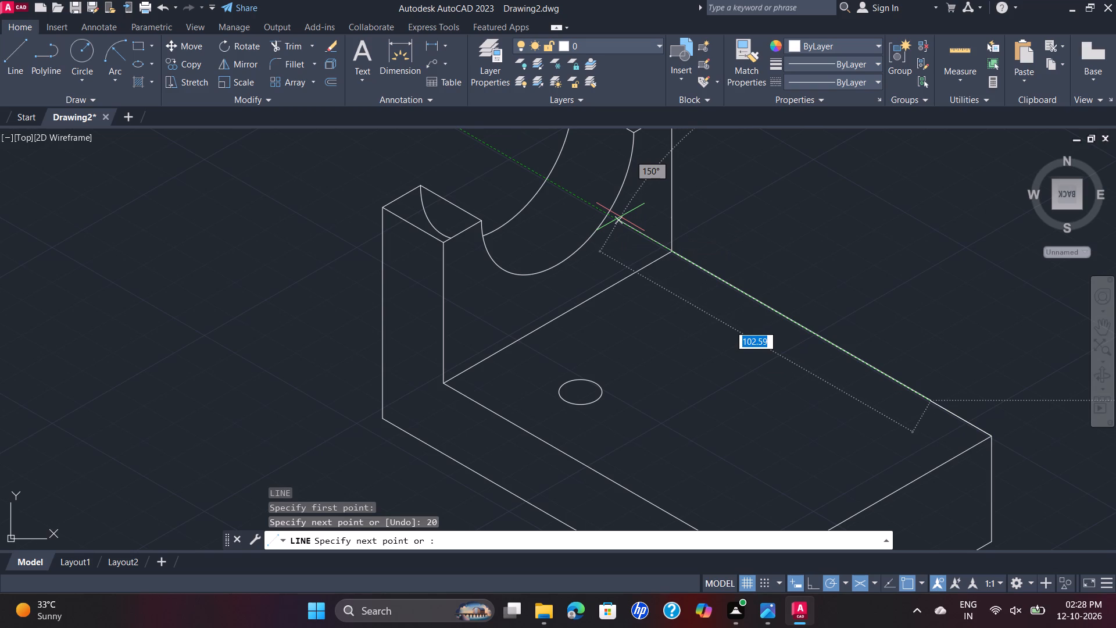
{"action": "scroll", "coordinate": [620, 217], "scroll_direction": "down", "scroll_amount": 1}
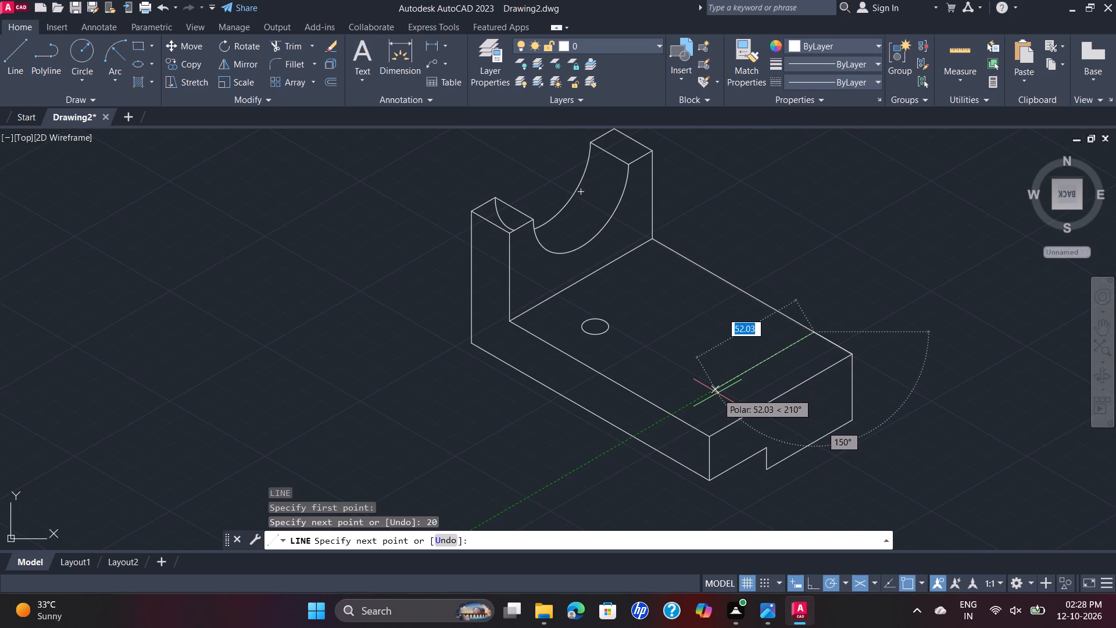
{"action": "type", "text": "25"}
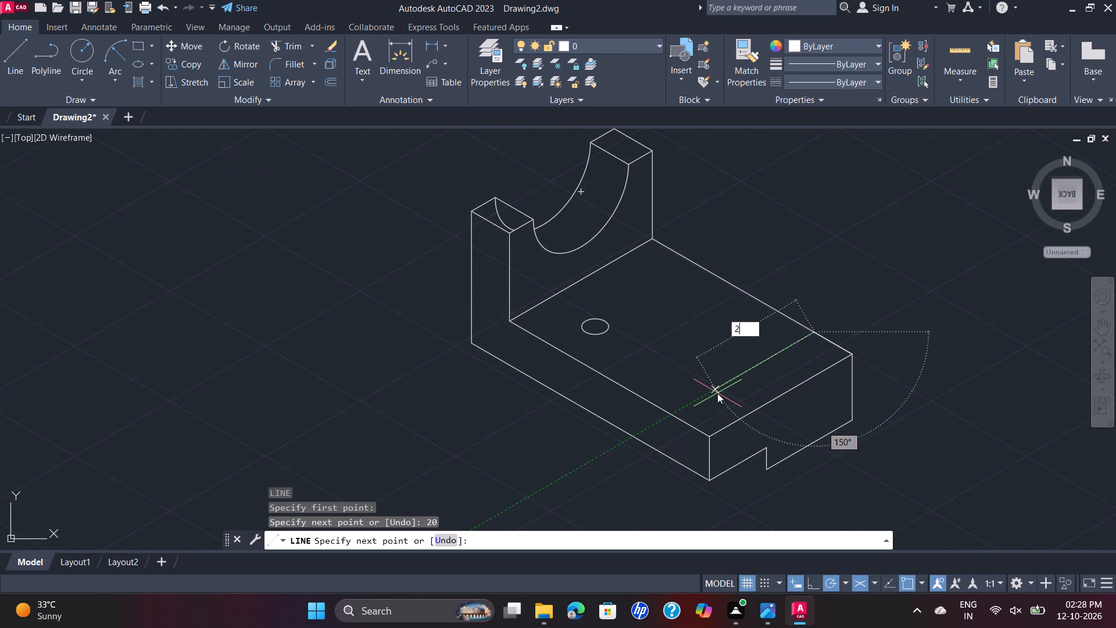
{"action": "key", "text": "Return"}
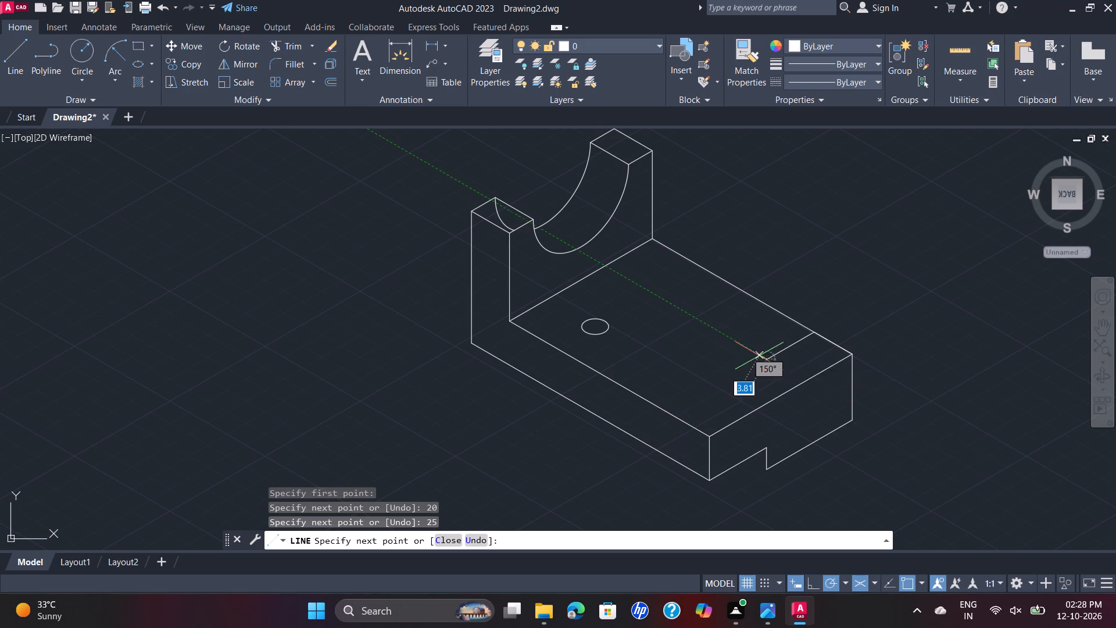
{"action": "key", "text": "Escape"}
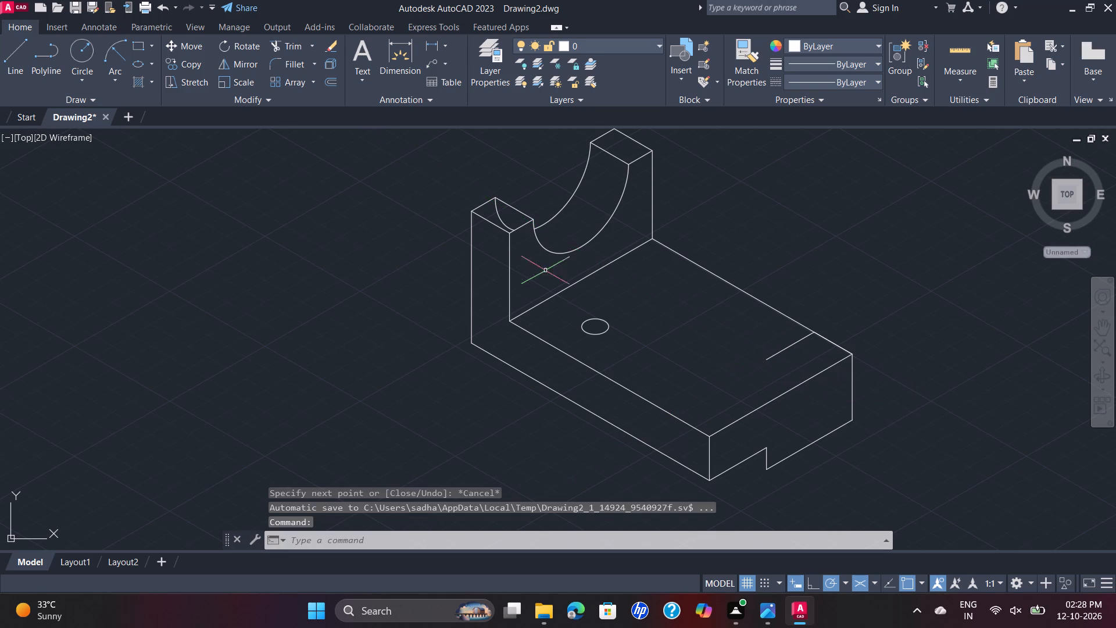
Copy the isocircle from its centre to the free end of the new locating lines near the base's far end.
{"action": "left_click", "coordinate": [608, 326]}
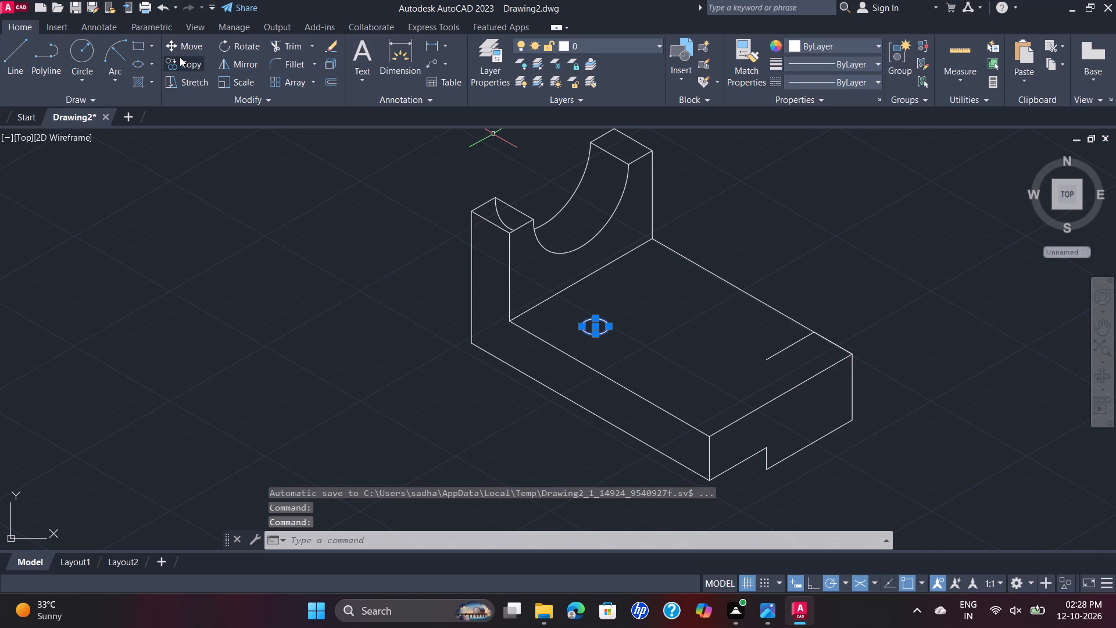
{"action": "left_click", "coordinate": [180, 57]}
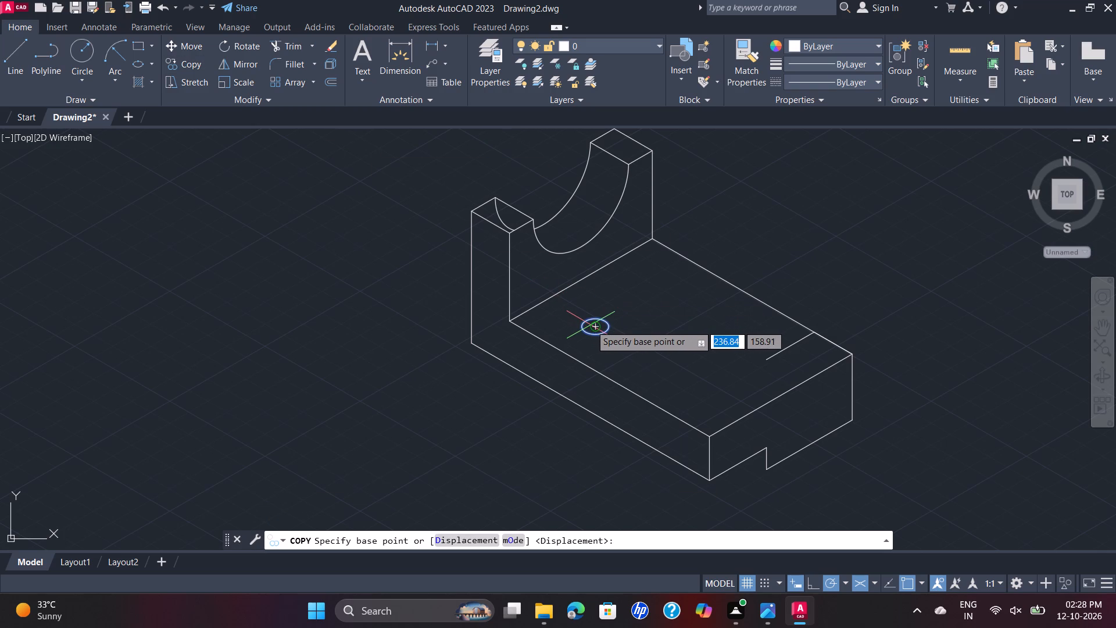
{"action": "left_click", "coordinate": [592, 326]}
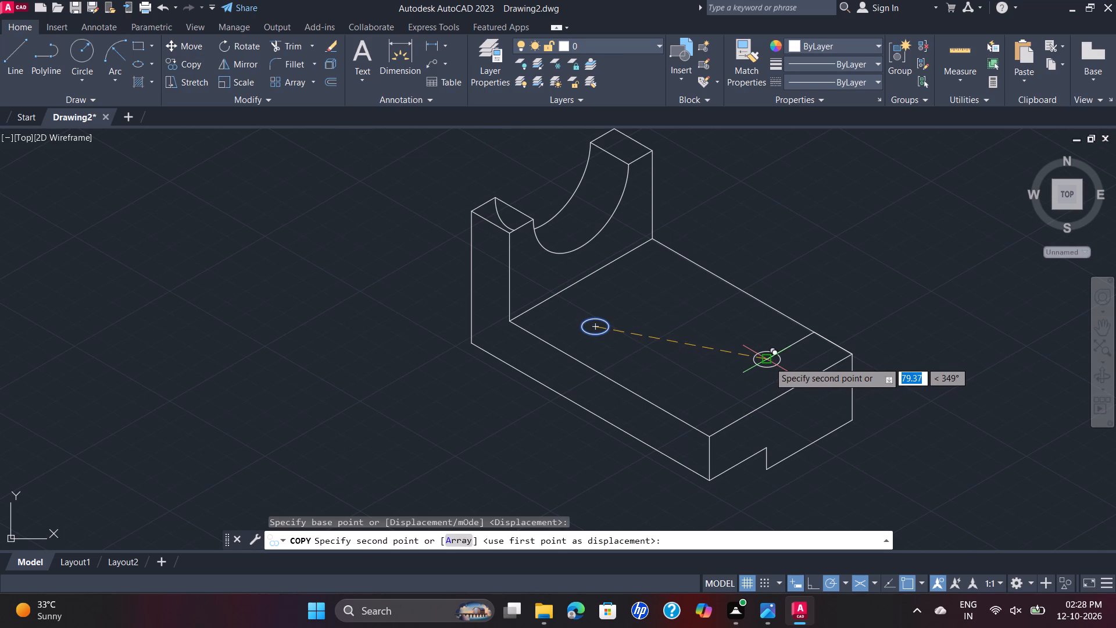
{"action": "left_click", "coordinate": [769, 362]}
{"action": "key", "text": "Escape"}
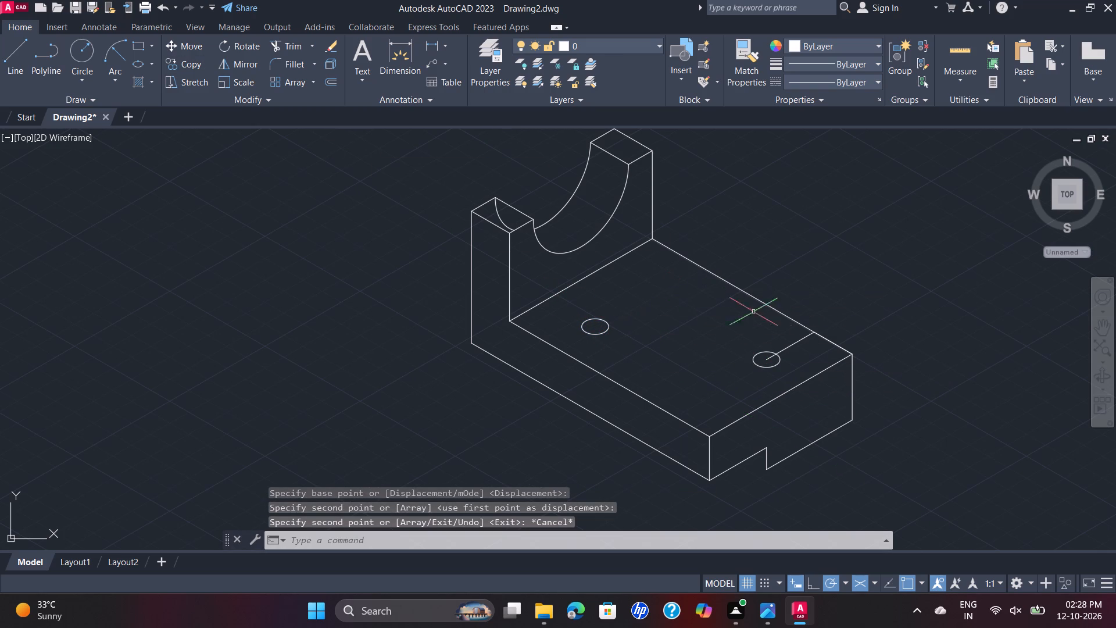
Delete the two locating lines leading to the copied isocircle.
{"action": "left_click", "coordinate": [800, 337]}
{"action": "left_click", "coordinate": [827, 340]}
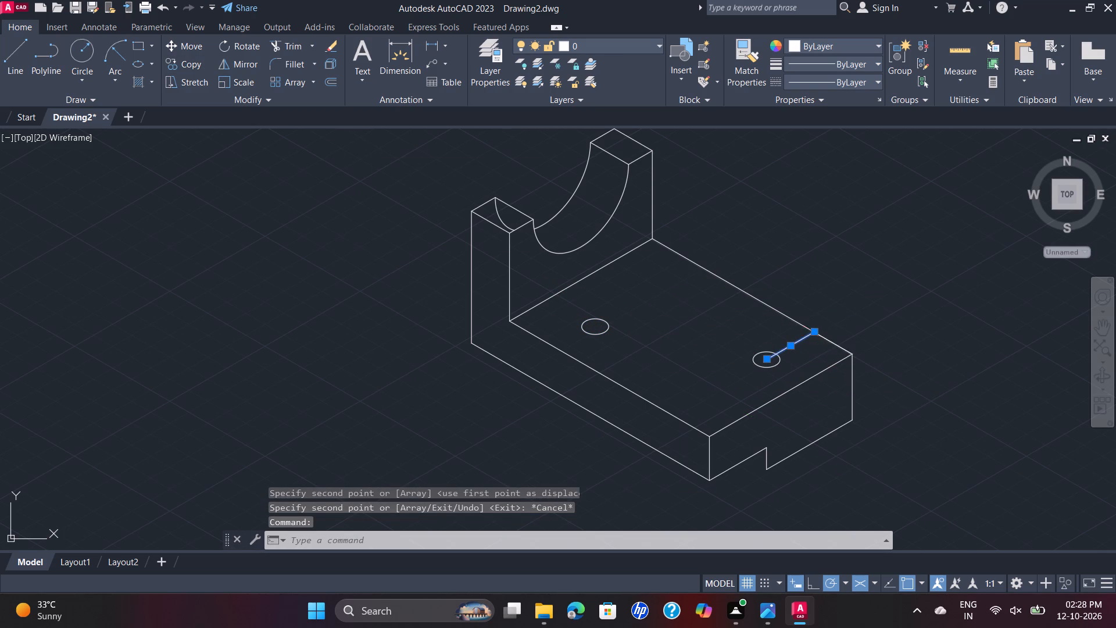
{"action": "key", "text": "Delete"}
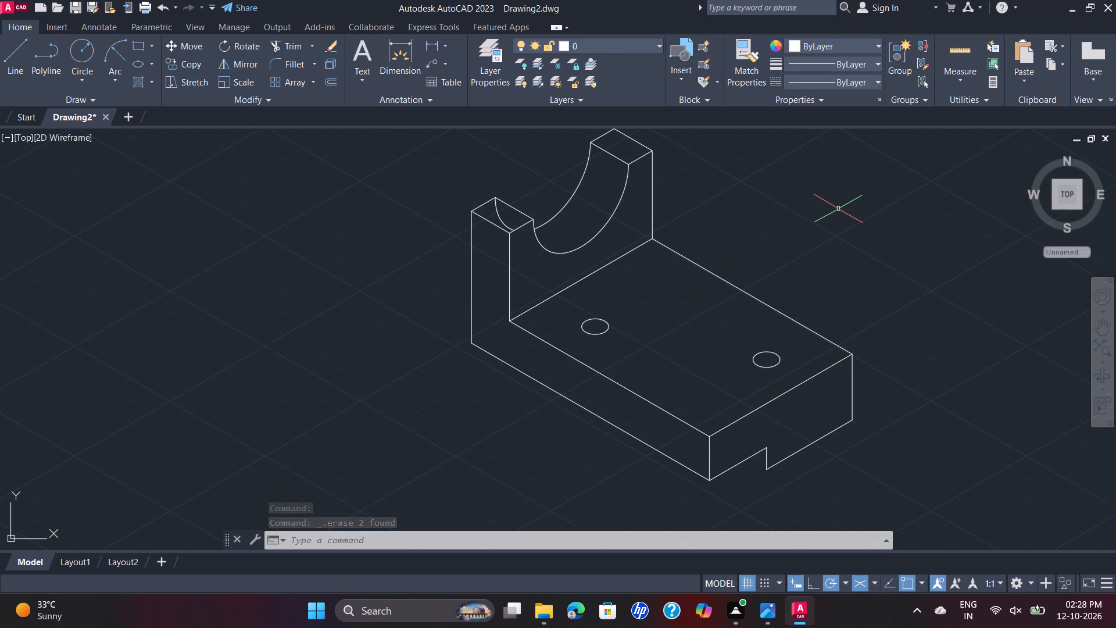
Trim away the rear cutout arc segment that crosses the top face of the upright's near shoulder.
{"action": "scroll", "coordinate": [841, 229], "scroll_direction": "down", "scroll_amount": 1}
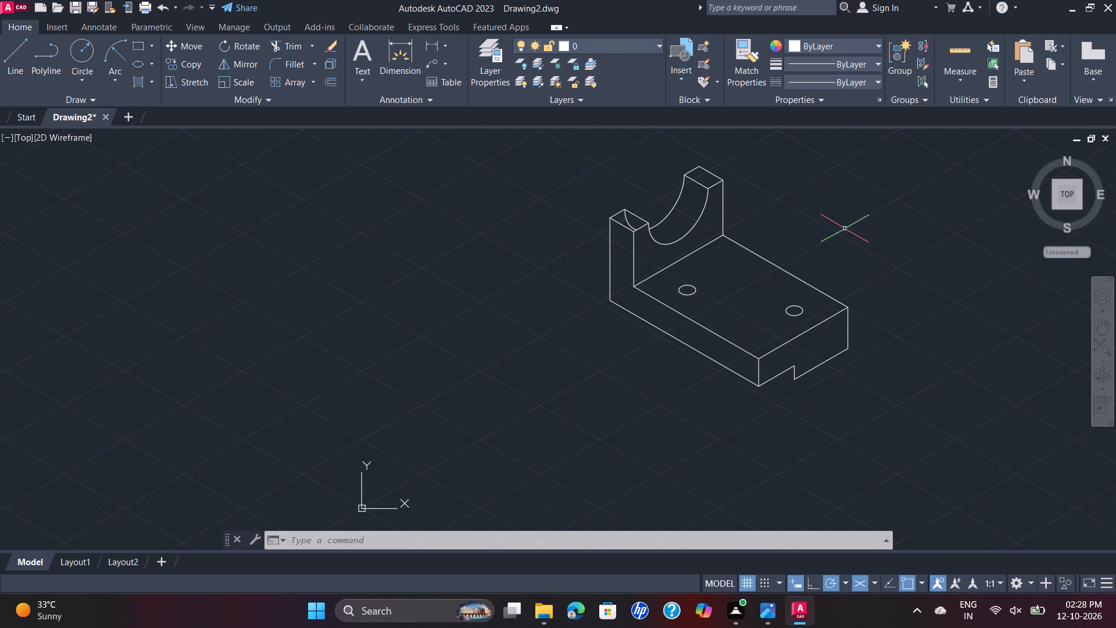
{"action": "scroll", "coordinate": [845, 229], "scroll_direction": "up", "scroll_amount": 1}
{"action": "middle_click_drag", "start_coordinate": [845, 229], "coordinate": [736, 257]}
{"action": "scroll", "coordinate": [736, 257], "scroll_direction": "down", "scroll_amount": 1}
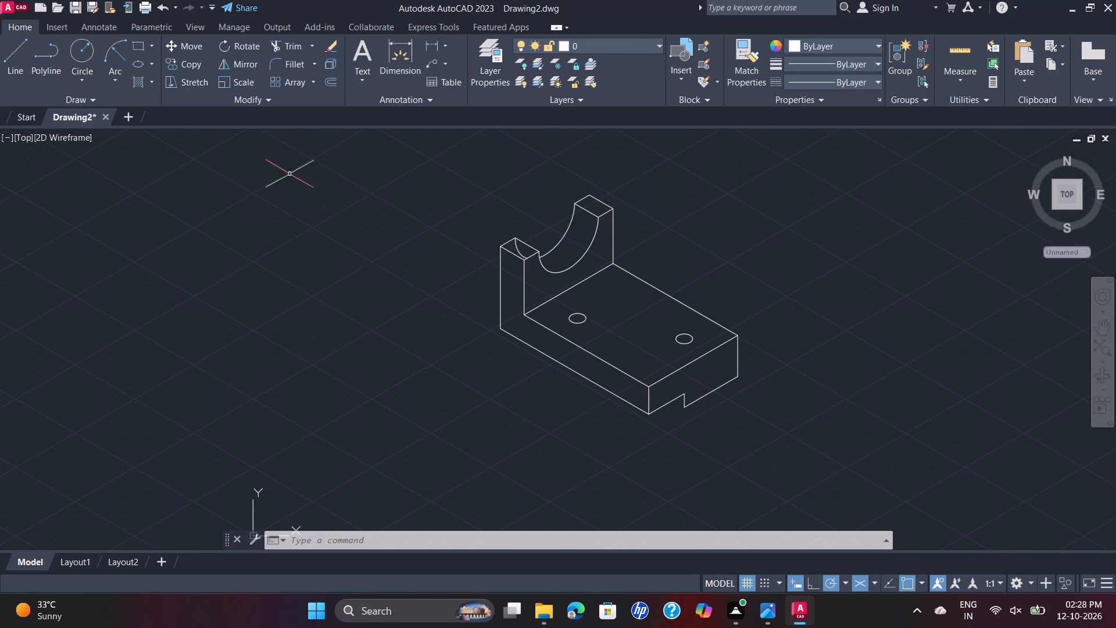
{"action": "left_click", "coordinate": [297, 44]}
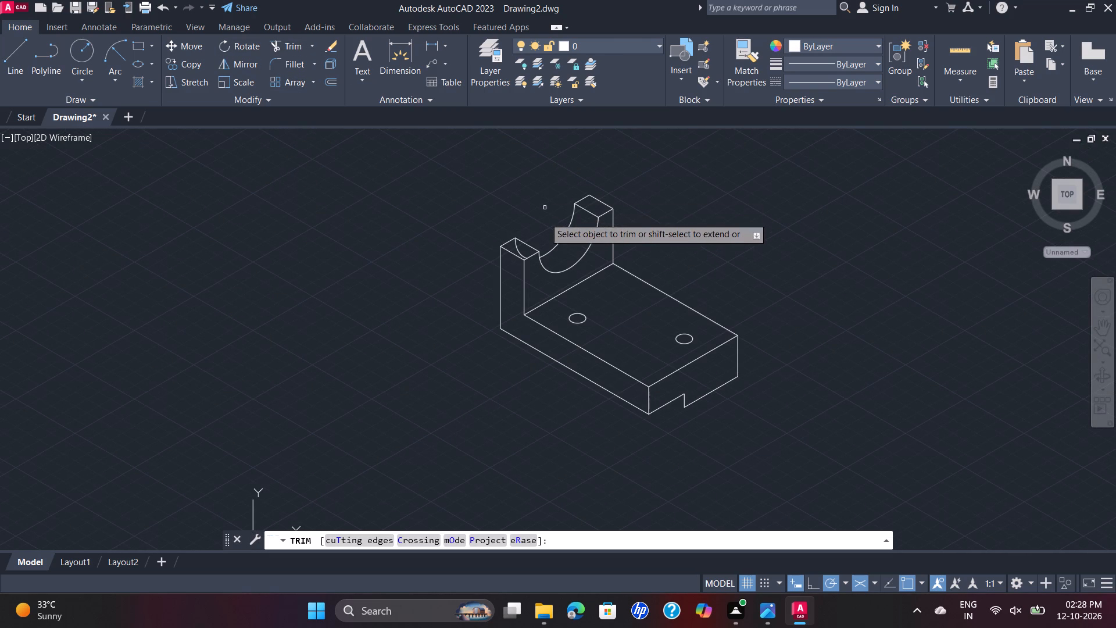
{"action": "left_click", "coordinate": [519, 249]}
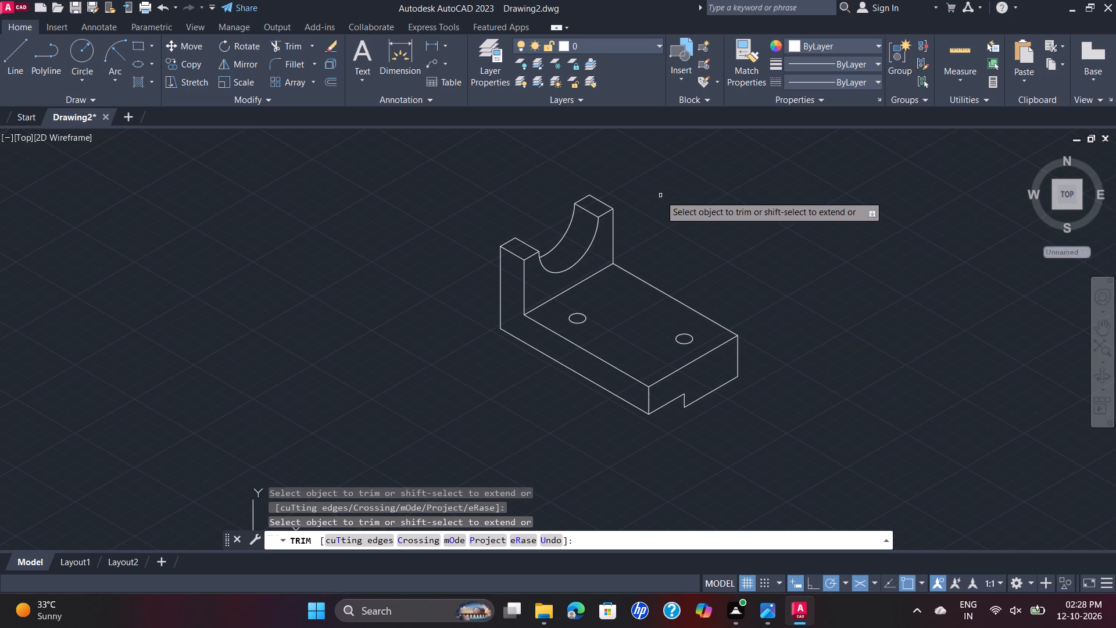
{"action": "key", "text": "Escape"}
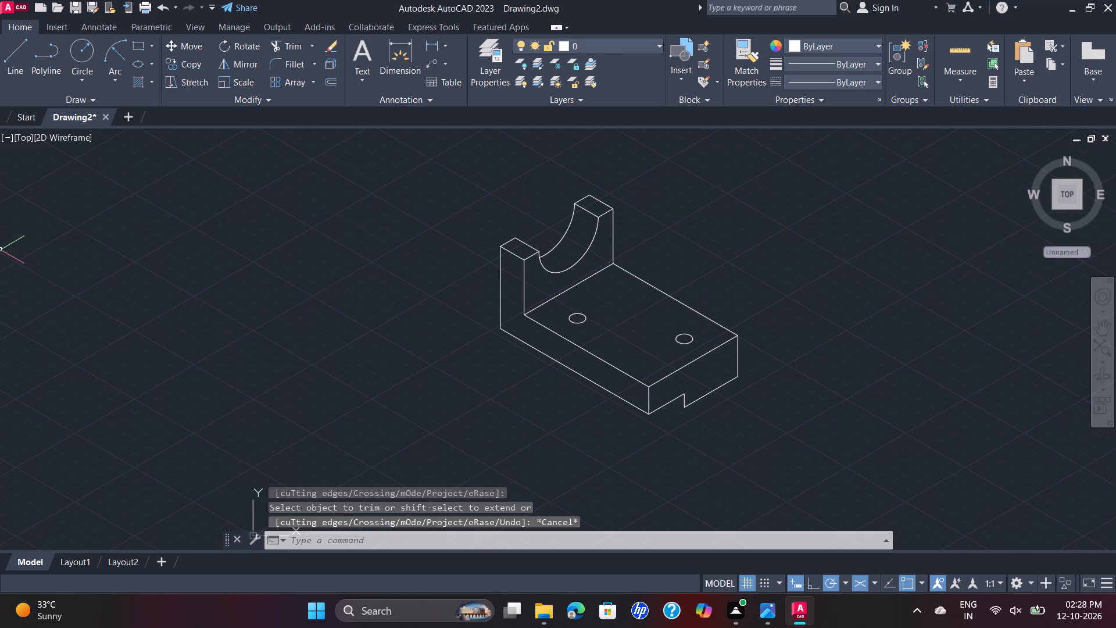
Dimension the upright's full height along its outer vertical edge, placing the dimension just outside the part.
{"action": "left_click", "coordinate": [396, 52]}
{"action": "left_click", "coordinate": [503, 250]}
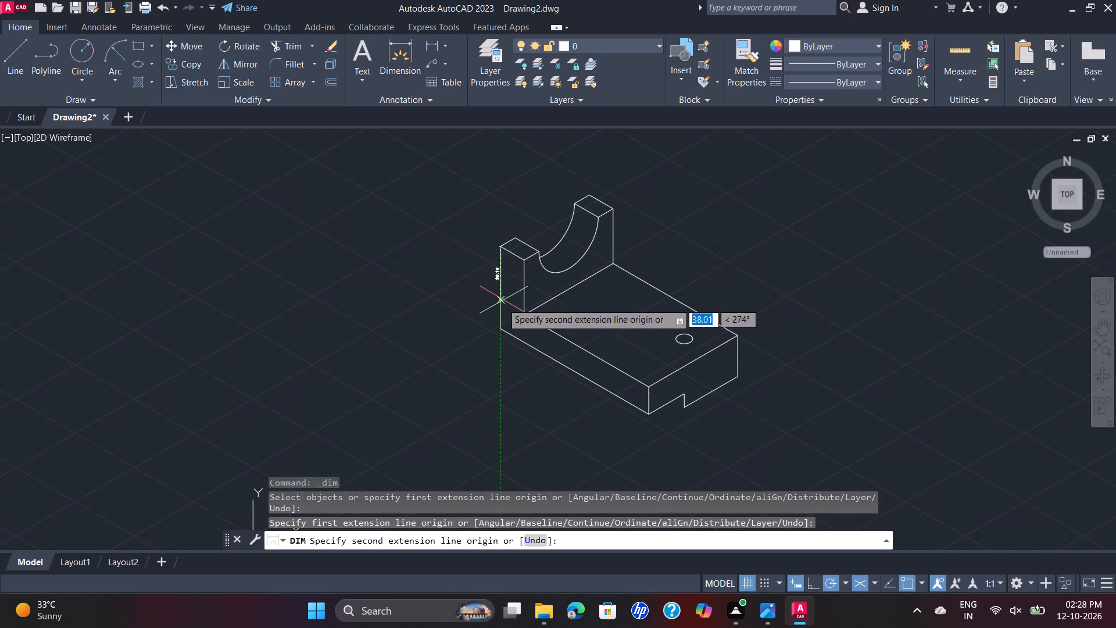
{"action": "left_click", "coordinate": [502, 332]}
{"action": "scroll", "coordinate": [473, 308], "scroll_direction": "up", "scroll_amount": 1}
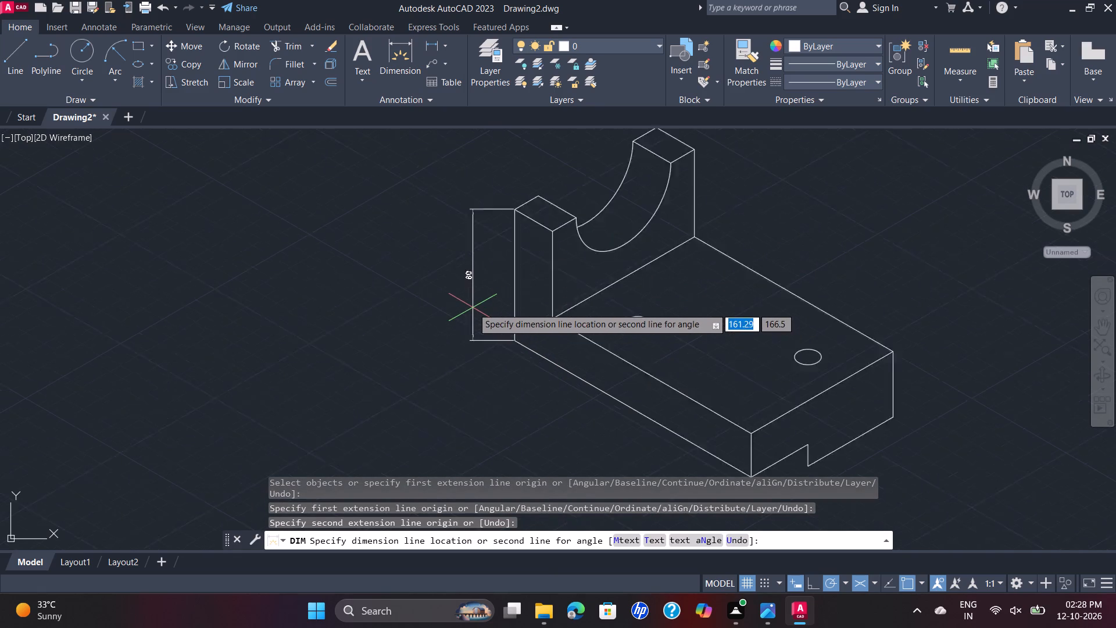
{"action": "scroll", "coordinate": [473, 308], "scroll_direction": "up", "scroll_amount": 2}
{"action": "left_click", "coordinate": [500, 291]}
{"action": "scroll", "coordinate": [570, 288], "scroll_direction": "down", "scroll_amount": 3}
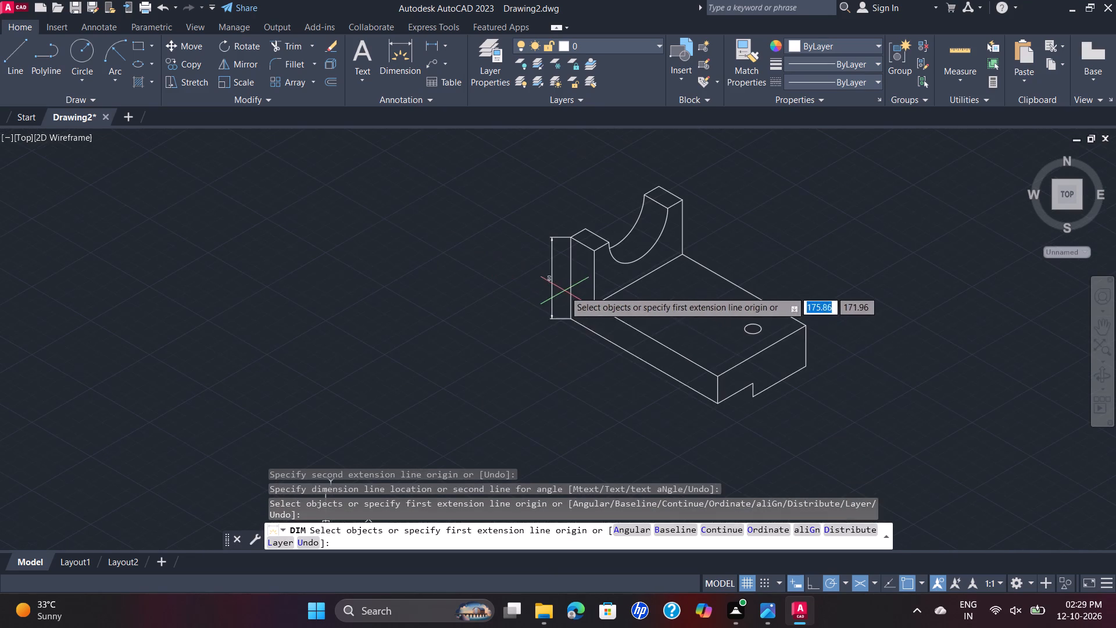
{"action": "key", "text": "space"}
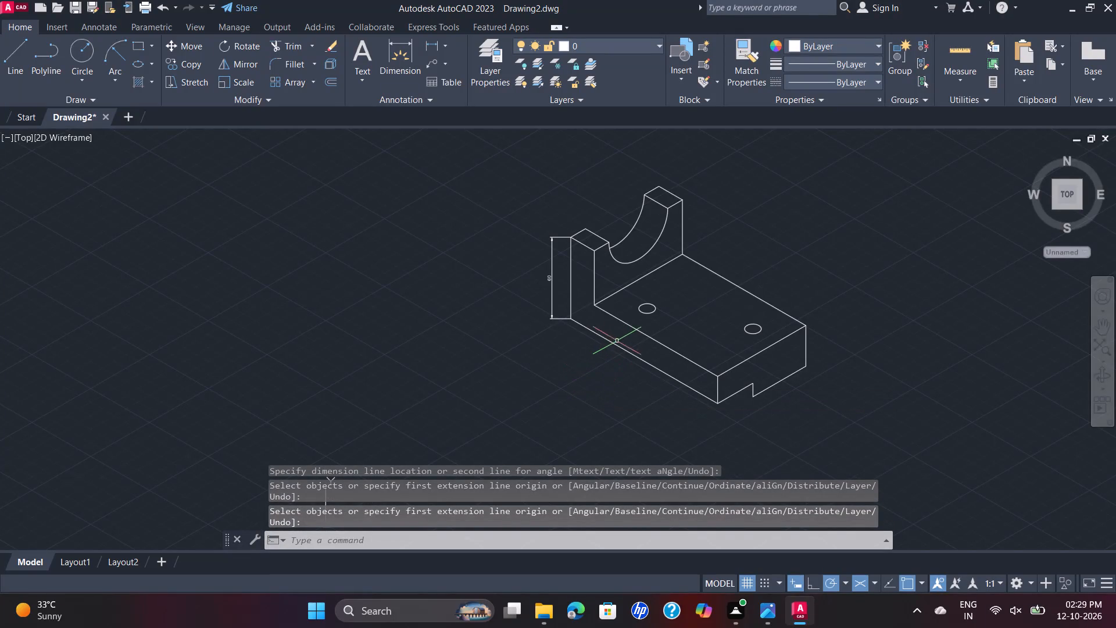
Dimension the full length of the base's long bottom edge, placing the dimension parallel to it outside the part.
{"action": "key", "text": "space"}
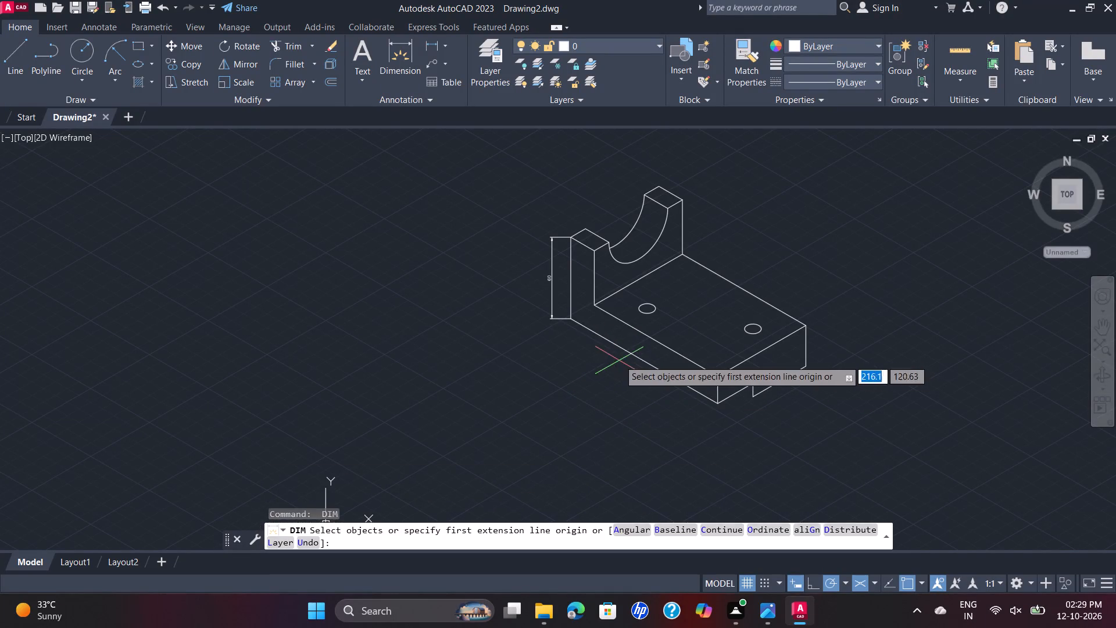
{"action": "left_click", "coordinate": [575, 321]}
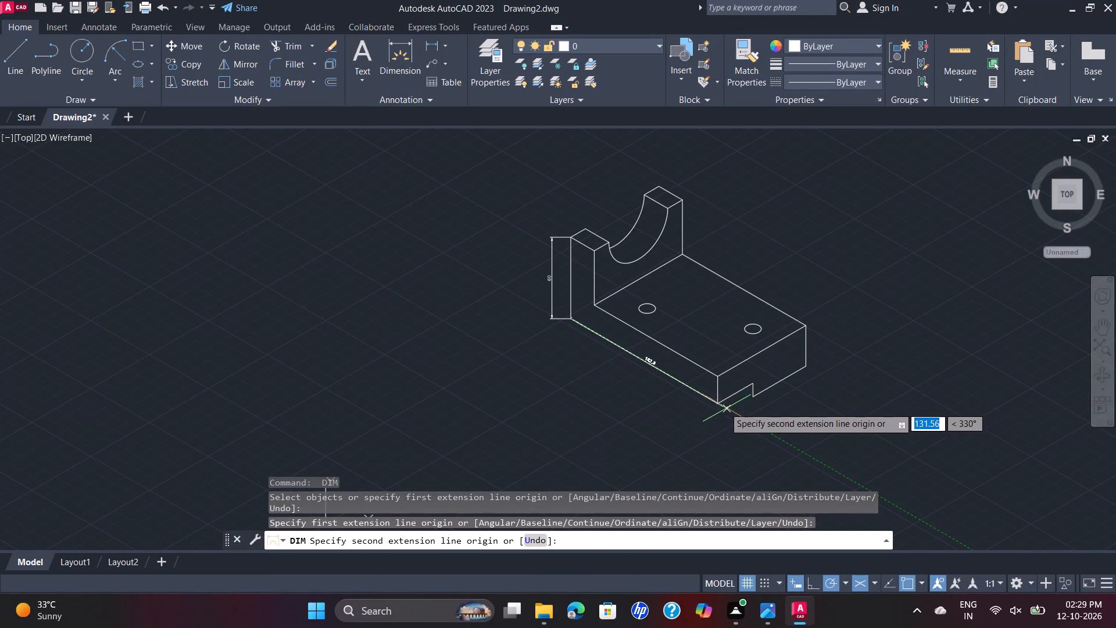
{"action": "left_click", "coordinate": [717, 405]}
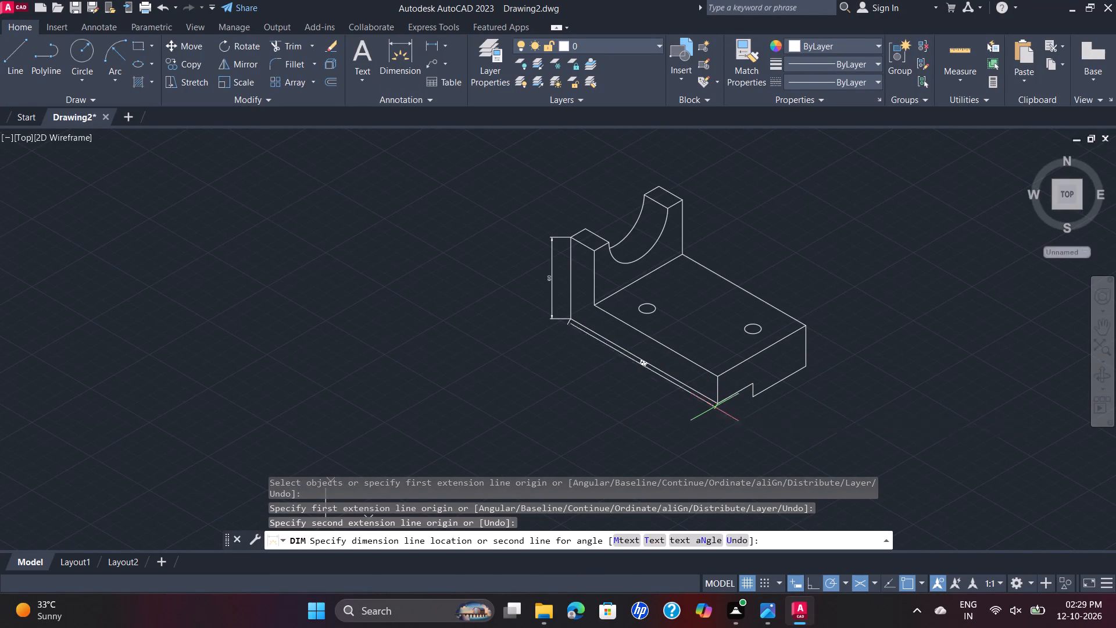
{"action": "scroll", "coordinate": [613, 424], "scroll_direction": "up", "scroll_amount": 2}
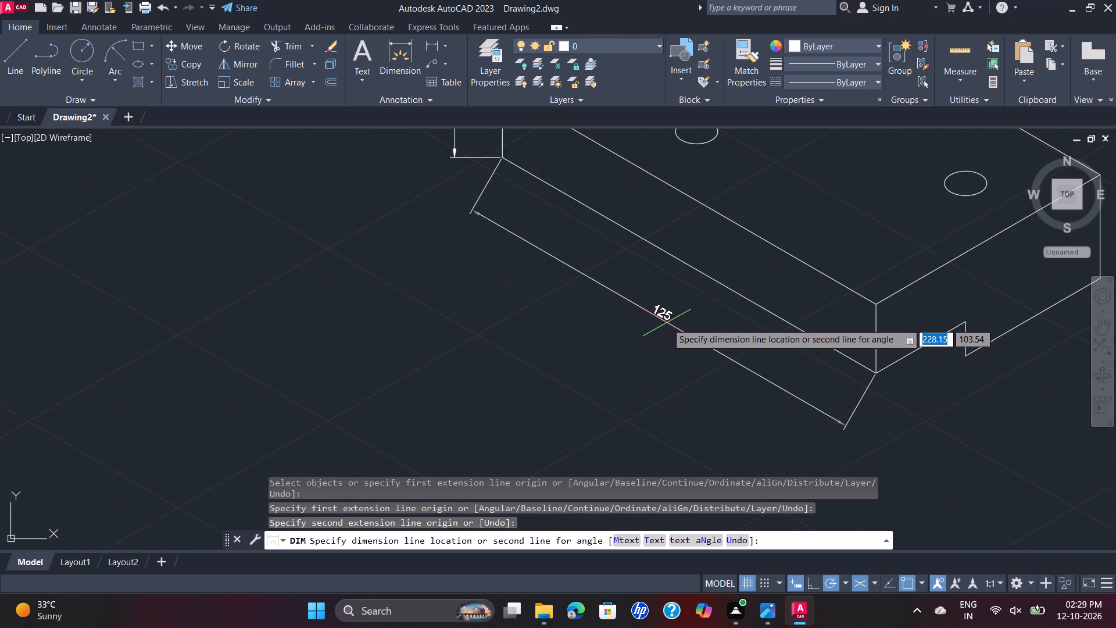
{"action": "scroll", "coordinate": [667, 323], "scroll_direction": "down", "scroll_amount": 1}
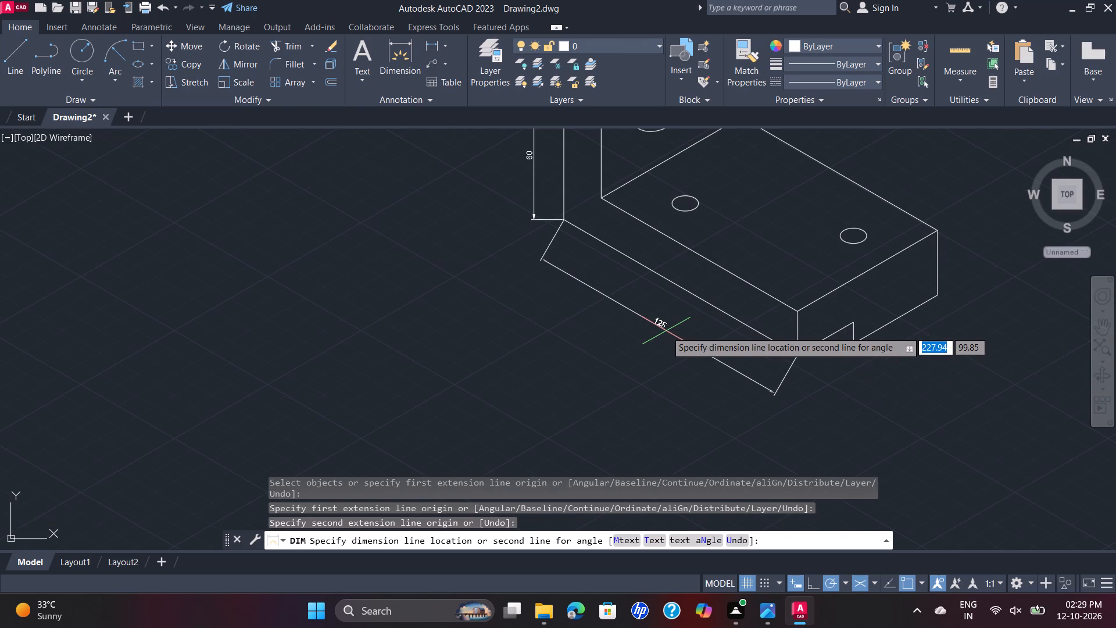
{"action": "left_click", "coordinate": [666, 331]}
{"action": "scroll", "coordinate": [902, 392], "scroll_direction": "down", "scroll_amount": 2}
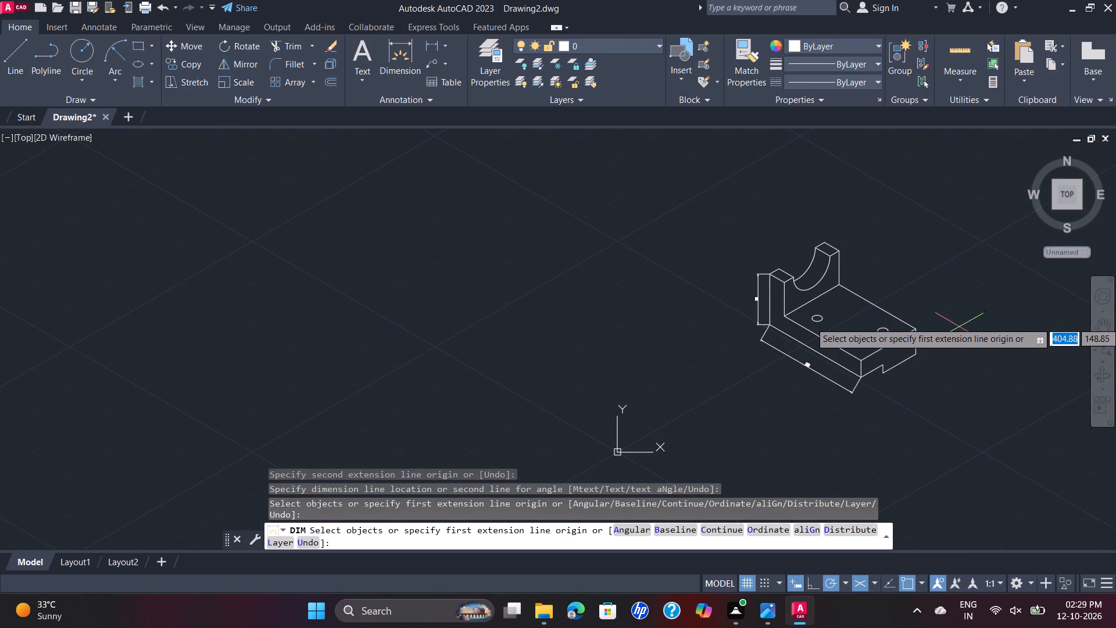
{"action": "middle_click_drag", "start_coordinate": [965, 320], "coordinate": [820, 322]}
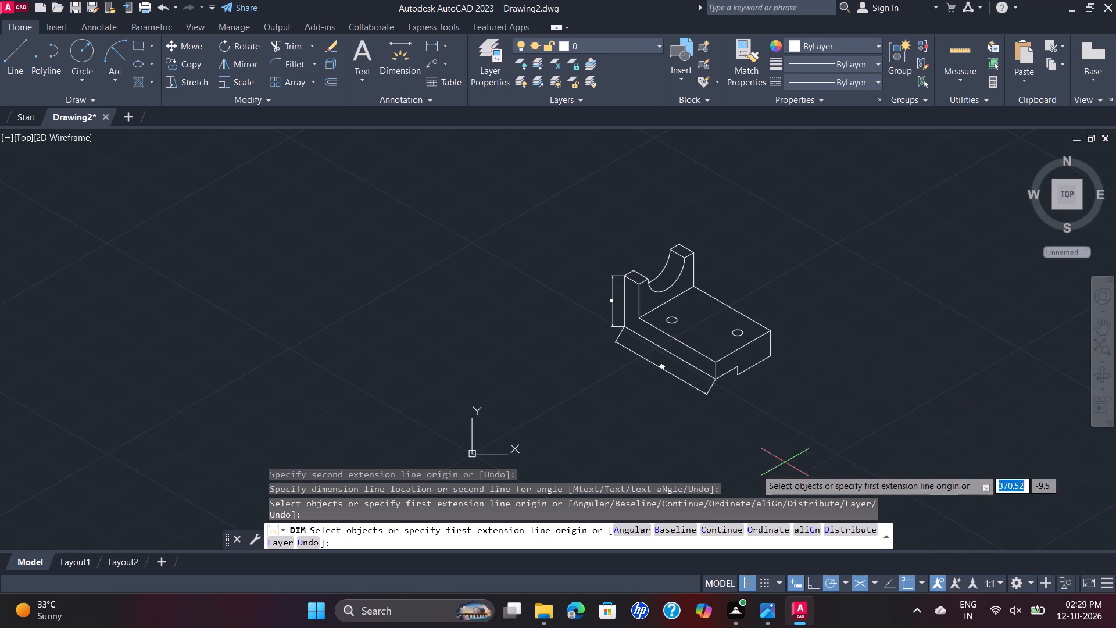
{"action": "key", "text": "space"}
Dimension the bottom edge of the base's end face beyond the notch, placing the dimension just below it.
{"action": "key", "text": "space"}
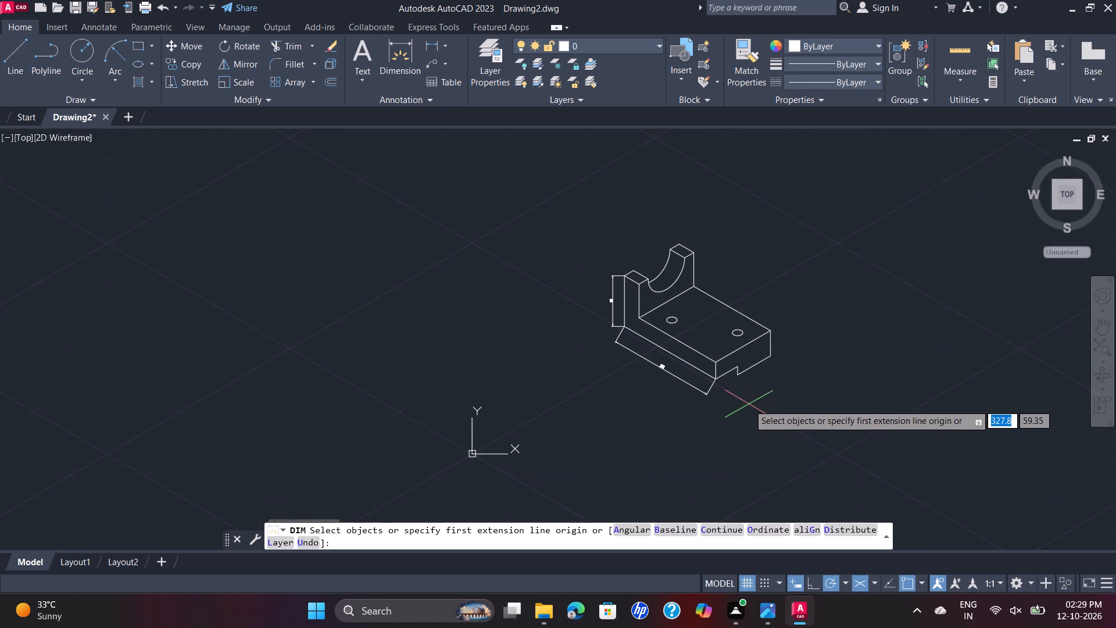
{"action": "scroll", "coordinate": [750, 394], "scroll_direction": "up", "scroll_amount": 2}
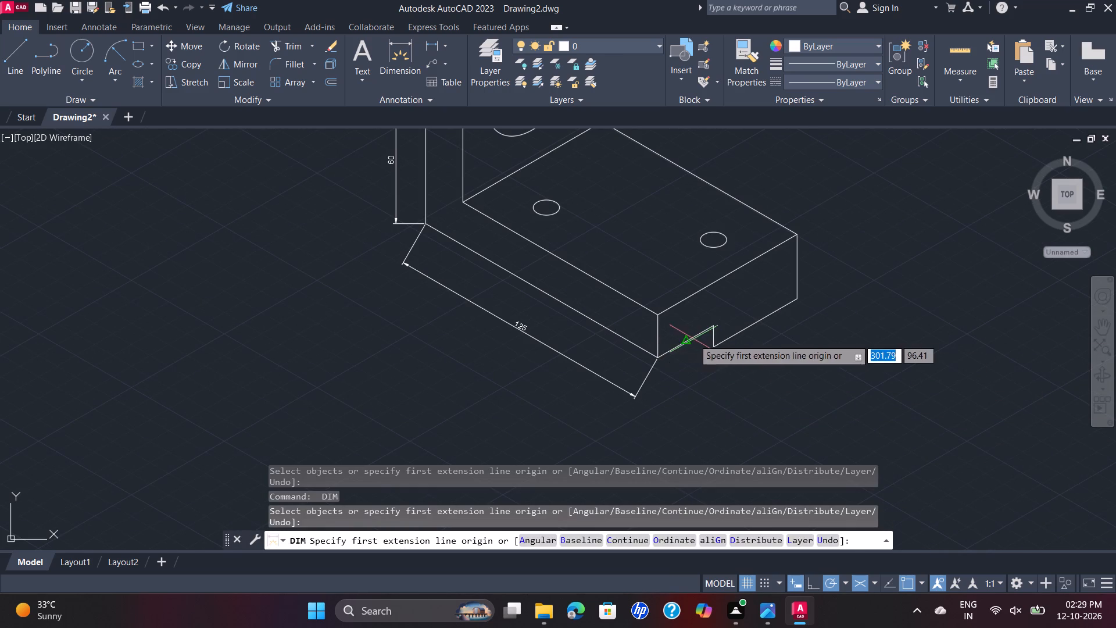
{"action": "left_click", "coordinate": [747, 332]}
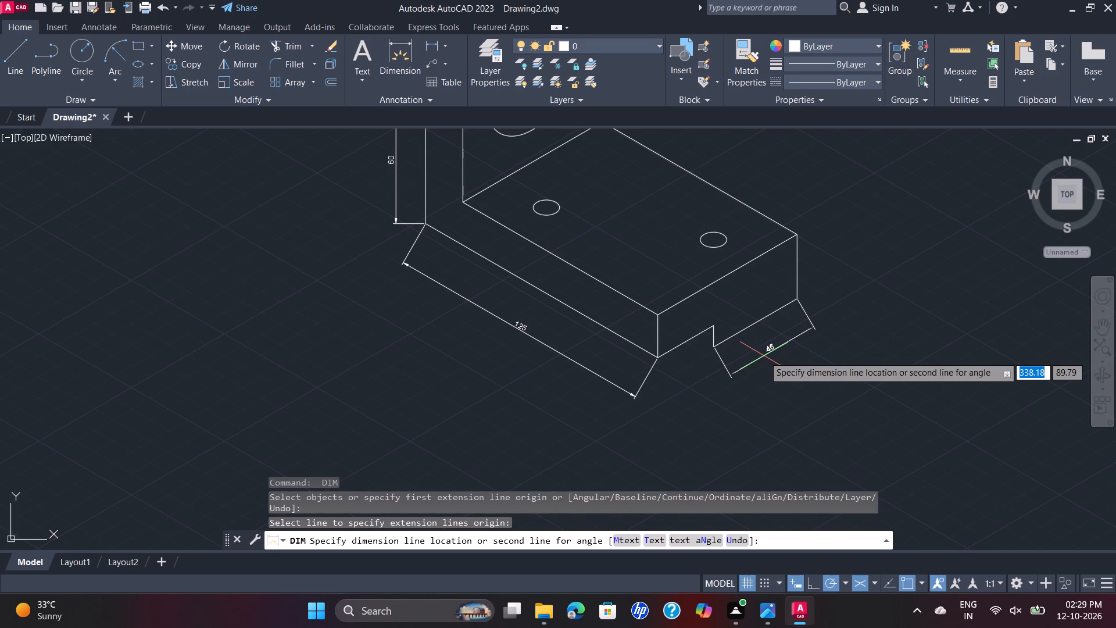
{"action": "left_click", "coordinate": [764, 357]}
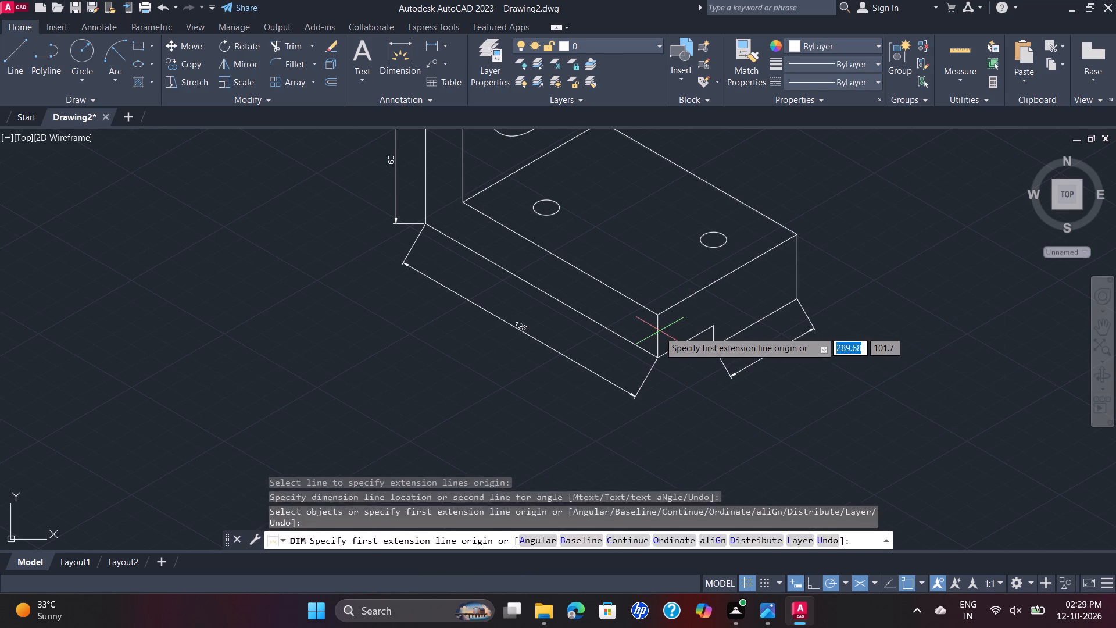
Dimension the base's thickness along the vertical edge at its near corner, with the dimension beside that edge.
{"action": "left_click", "coordinate": [659, 311]}
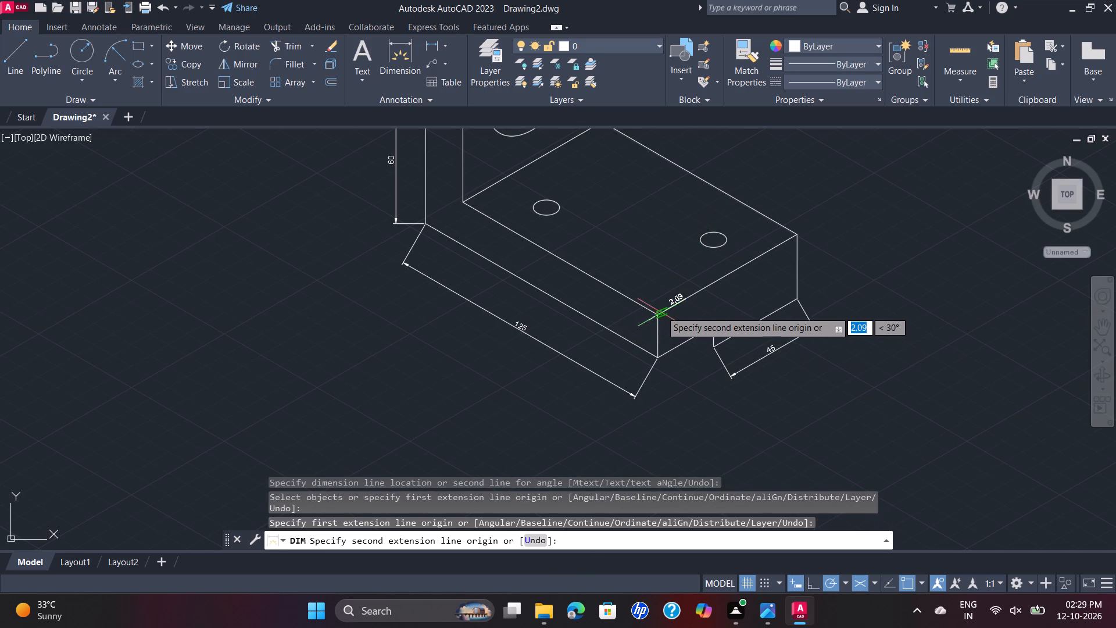
{"action": "left_click", "coordinate": [655, 356]}
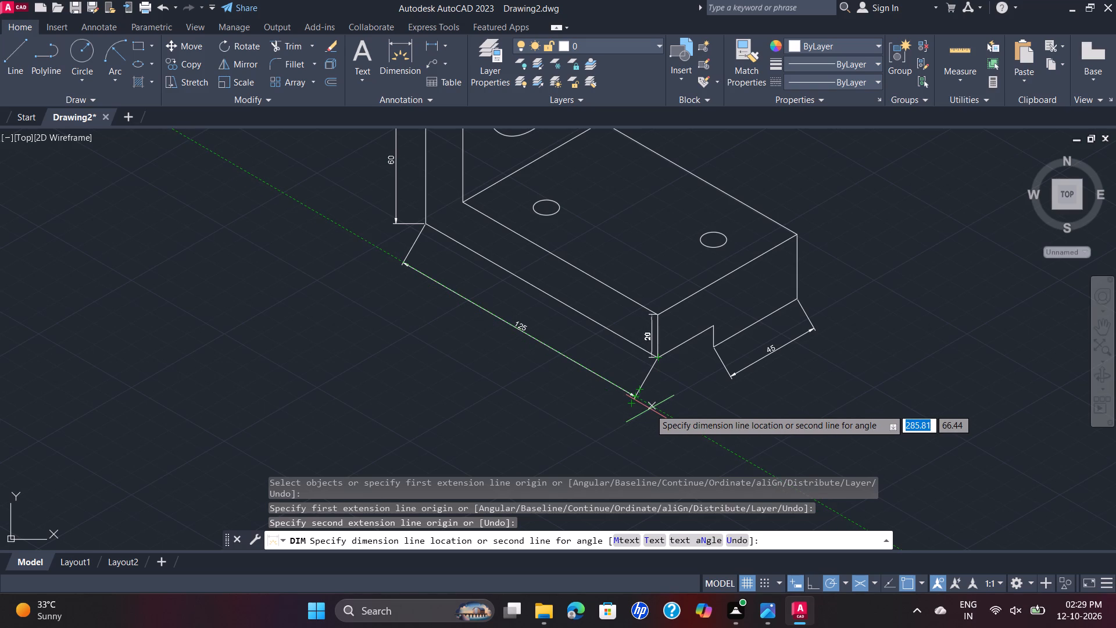
{"action": "left_click", "coordinate": [650, 409]}
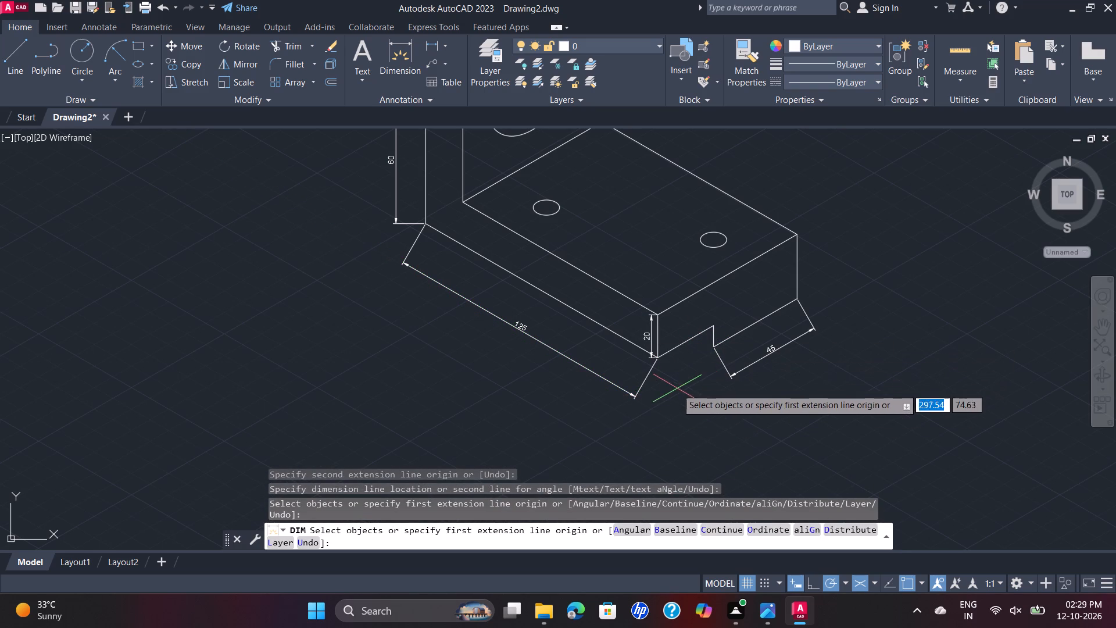
Dimension from the centre of the hole nearest the upright to the base's near long top edge, along the isometric axis.
{"action": "left_click", "coordinate": [545, 206]}
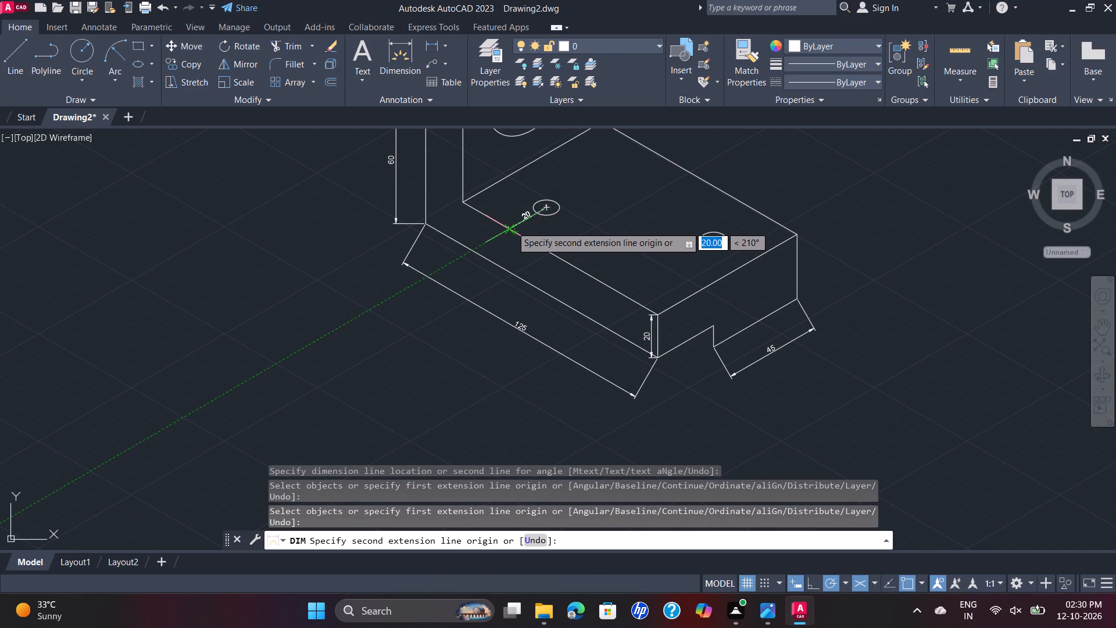
{"action": "left_click", "coordinate": [509, 227]}
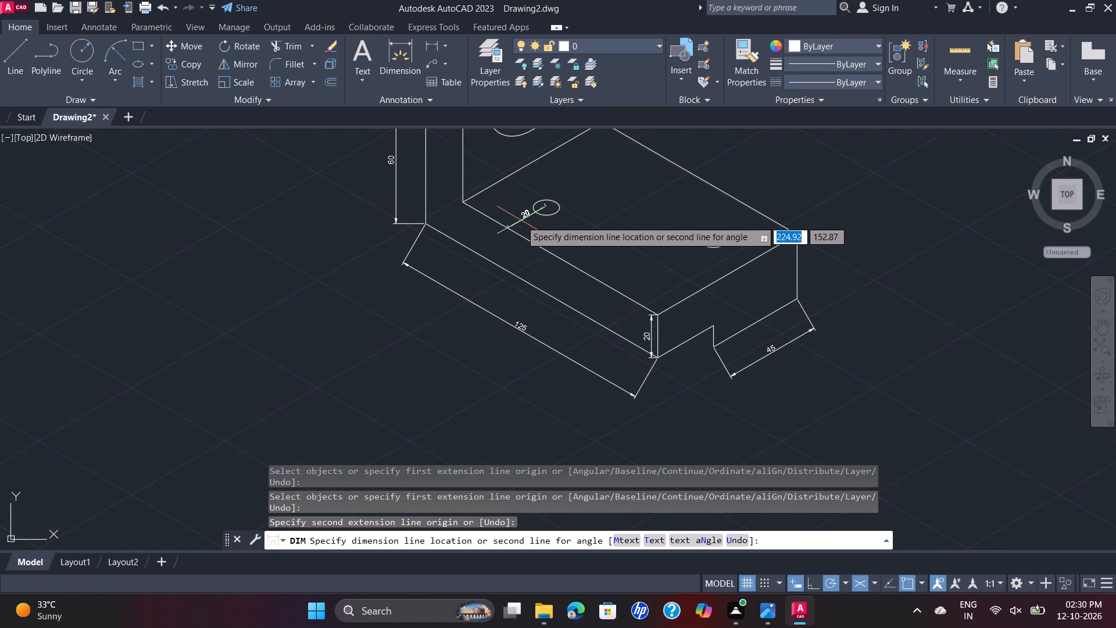
{"action": "left_click", "coordinate": [521, 220]}
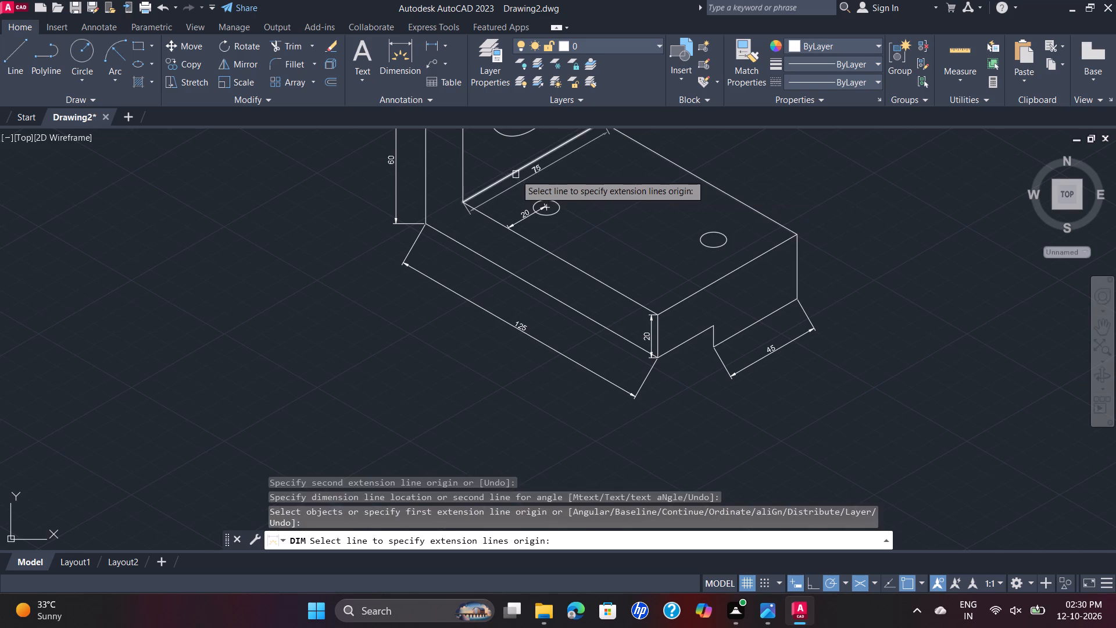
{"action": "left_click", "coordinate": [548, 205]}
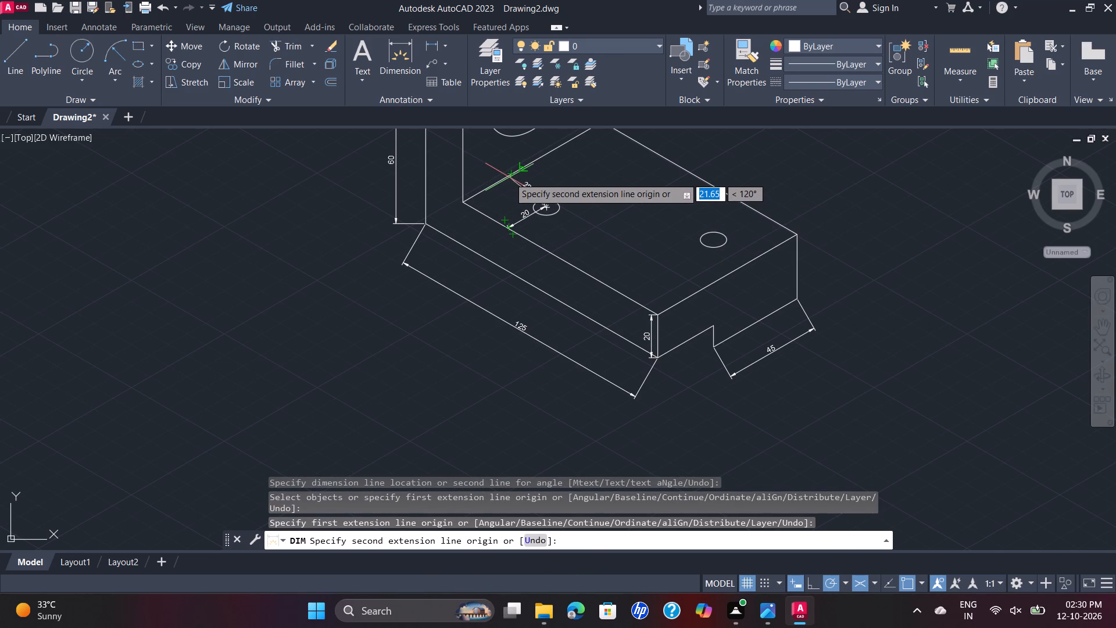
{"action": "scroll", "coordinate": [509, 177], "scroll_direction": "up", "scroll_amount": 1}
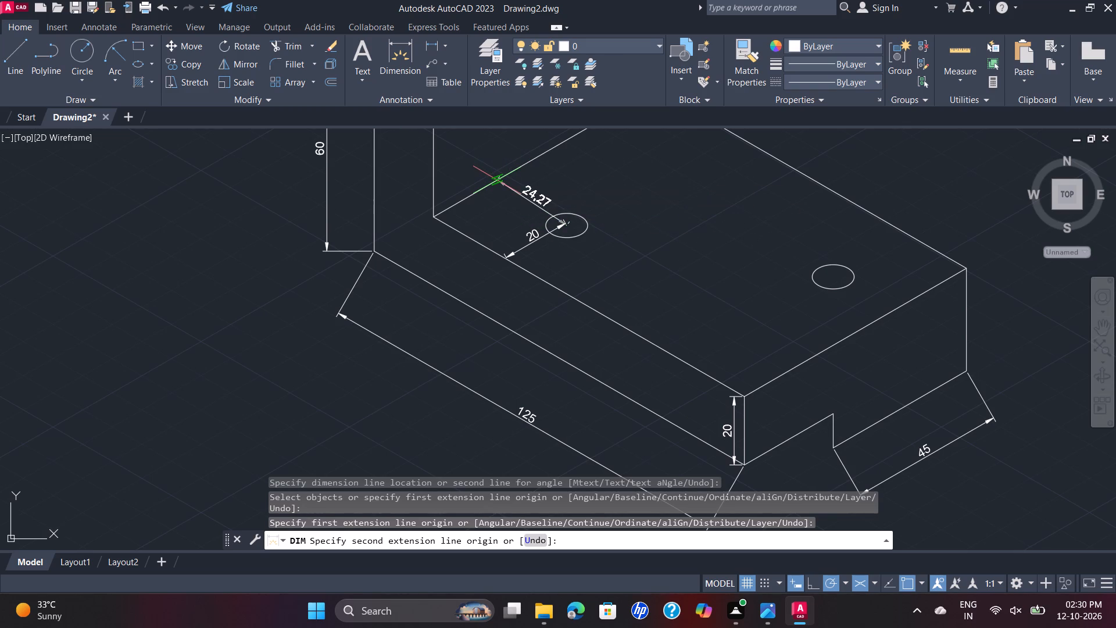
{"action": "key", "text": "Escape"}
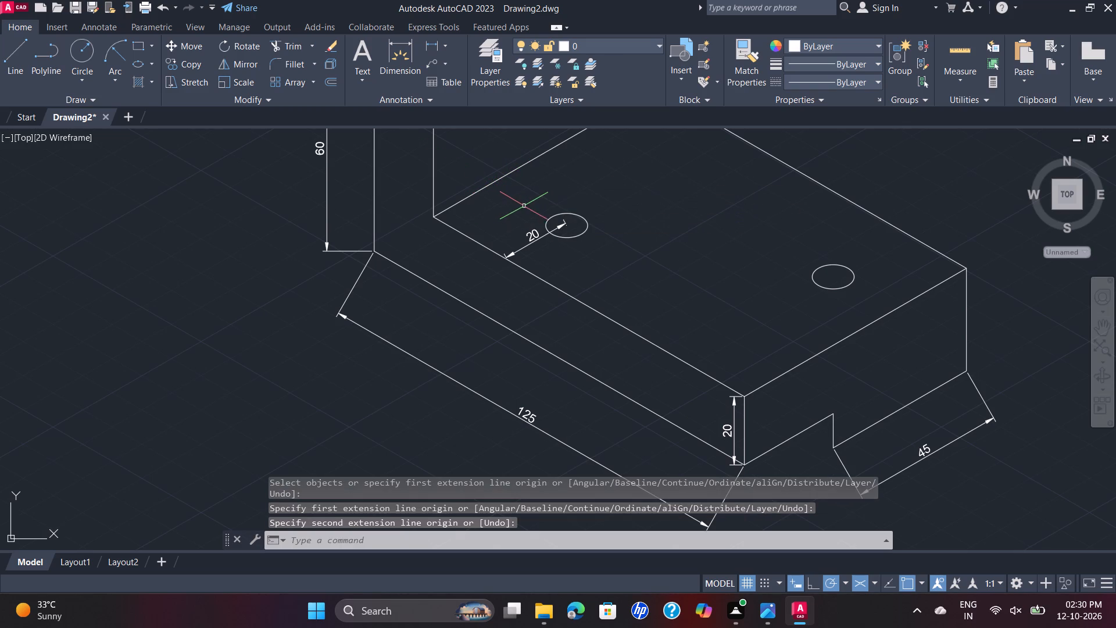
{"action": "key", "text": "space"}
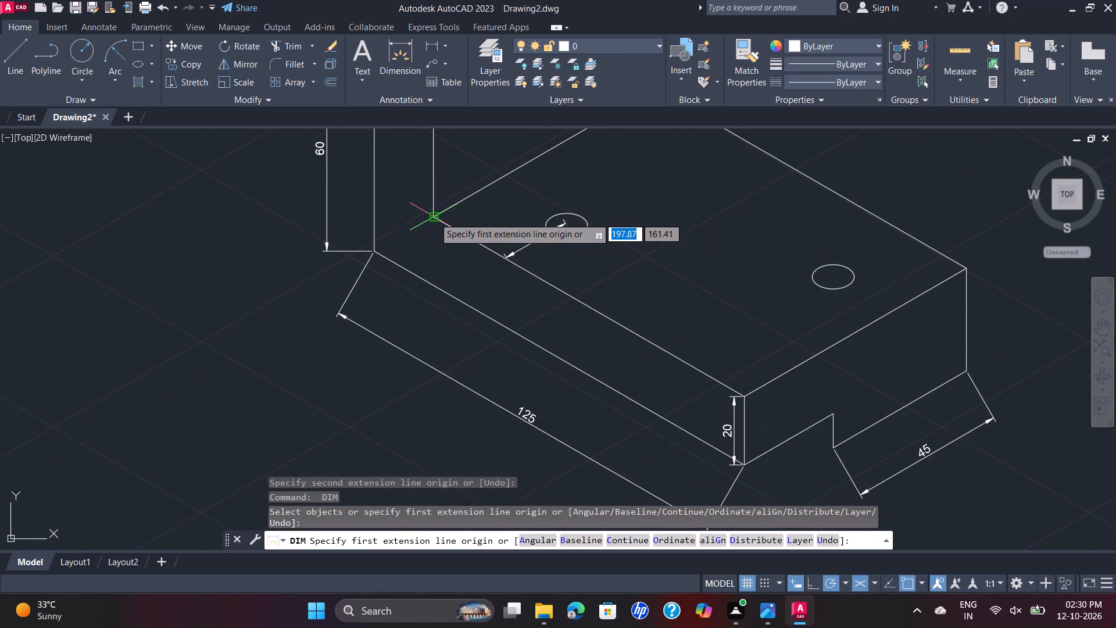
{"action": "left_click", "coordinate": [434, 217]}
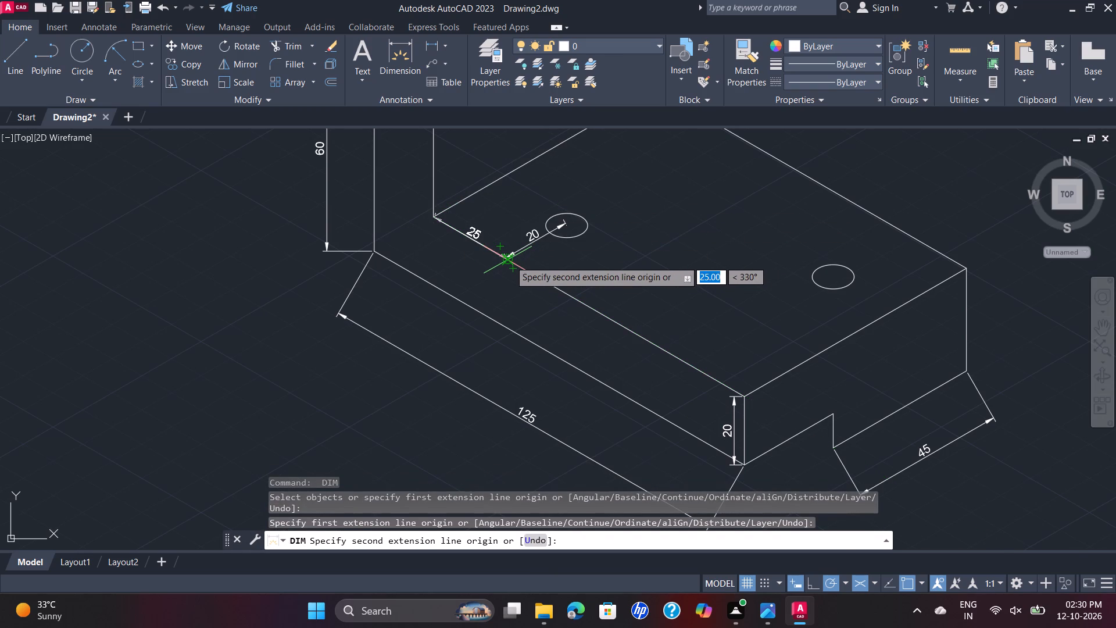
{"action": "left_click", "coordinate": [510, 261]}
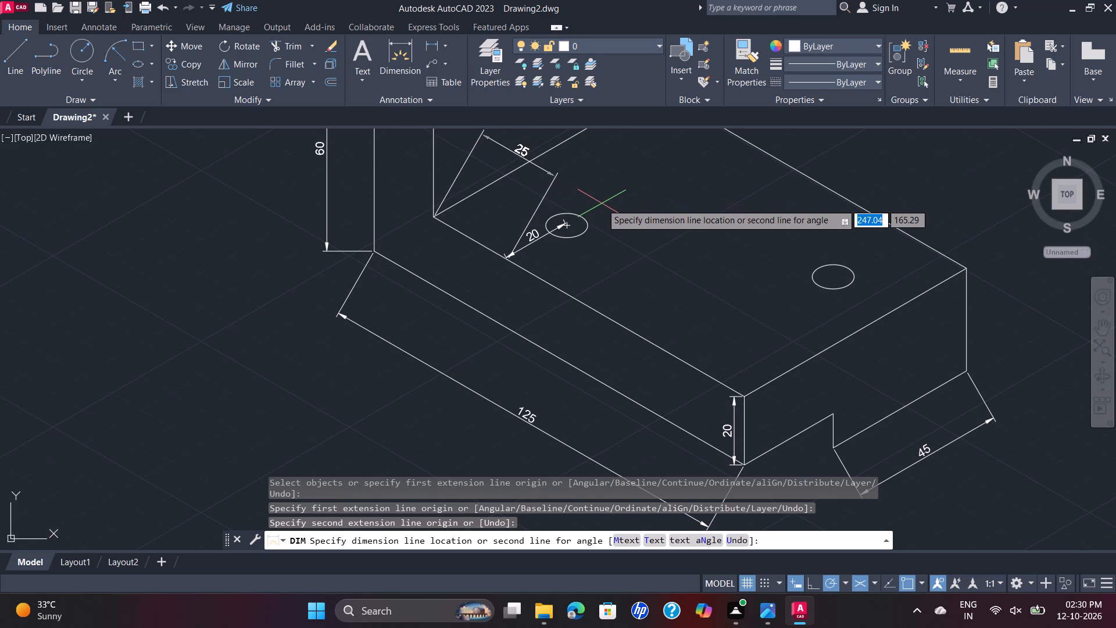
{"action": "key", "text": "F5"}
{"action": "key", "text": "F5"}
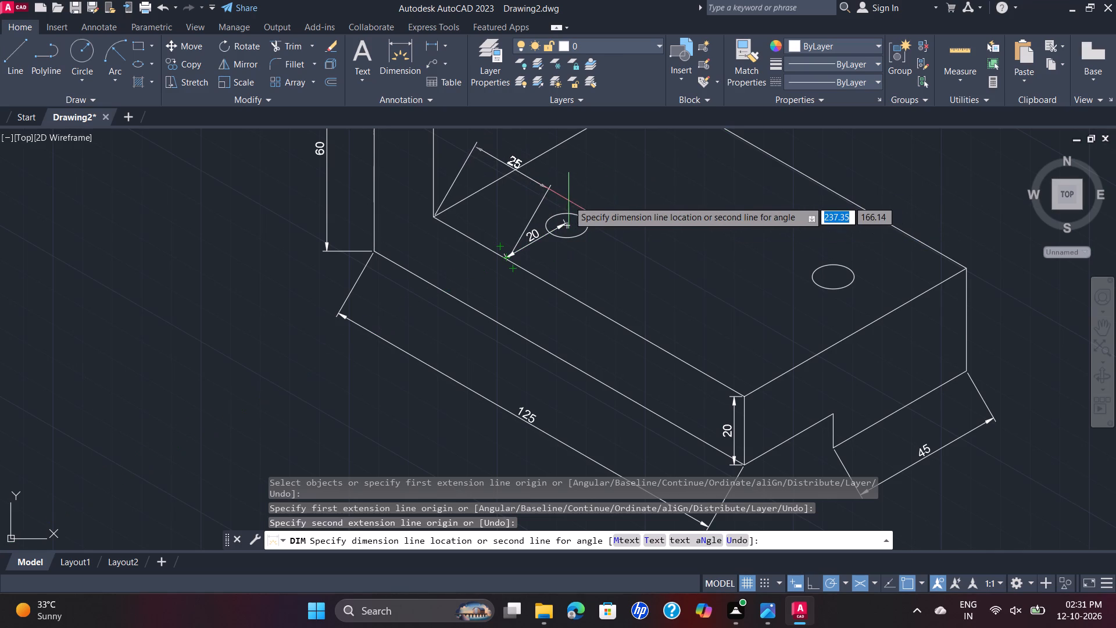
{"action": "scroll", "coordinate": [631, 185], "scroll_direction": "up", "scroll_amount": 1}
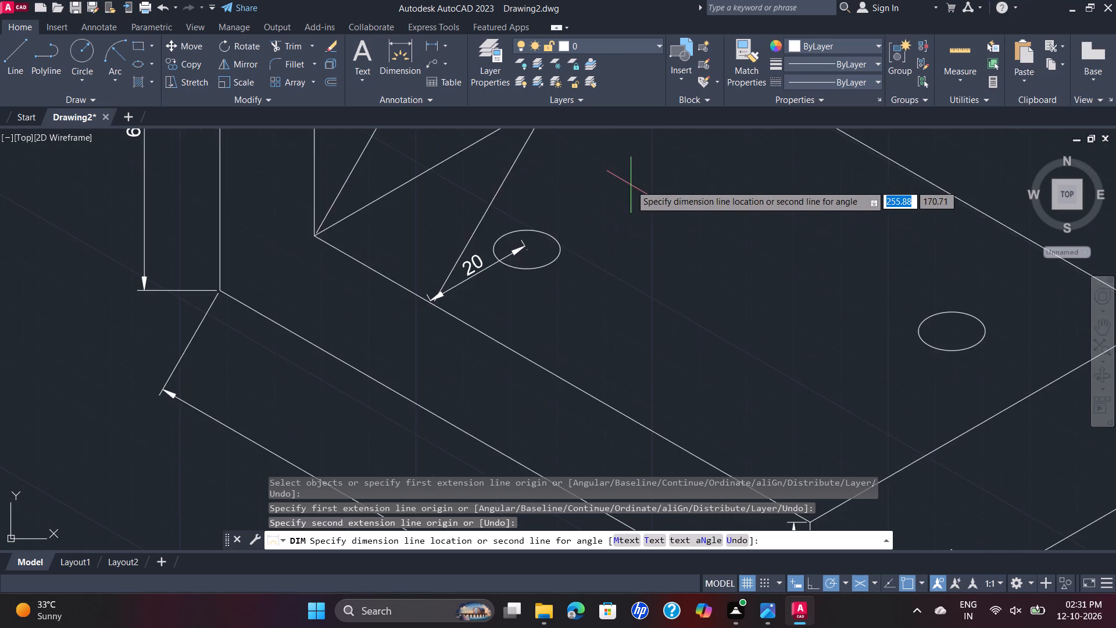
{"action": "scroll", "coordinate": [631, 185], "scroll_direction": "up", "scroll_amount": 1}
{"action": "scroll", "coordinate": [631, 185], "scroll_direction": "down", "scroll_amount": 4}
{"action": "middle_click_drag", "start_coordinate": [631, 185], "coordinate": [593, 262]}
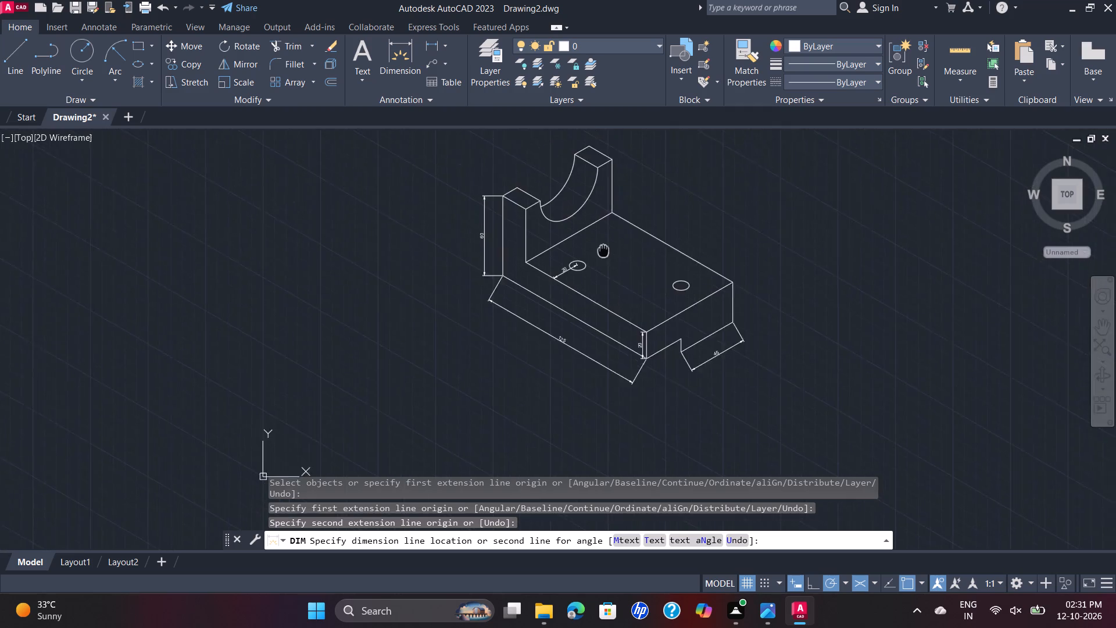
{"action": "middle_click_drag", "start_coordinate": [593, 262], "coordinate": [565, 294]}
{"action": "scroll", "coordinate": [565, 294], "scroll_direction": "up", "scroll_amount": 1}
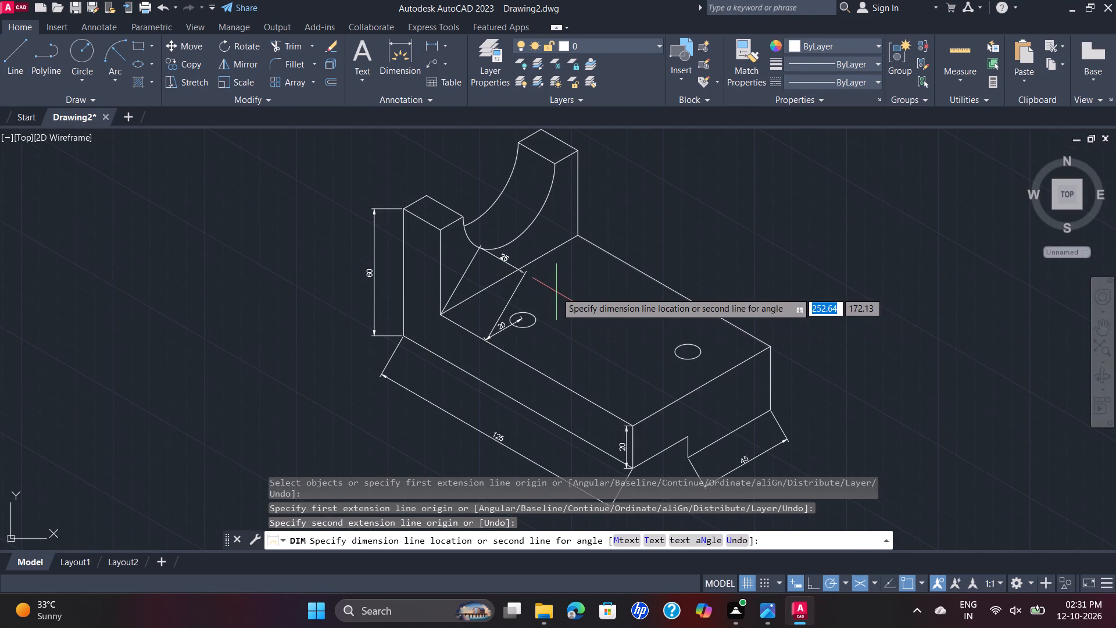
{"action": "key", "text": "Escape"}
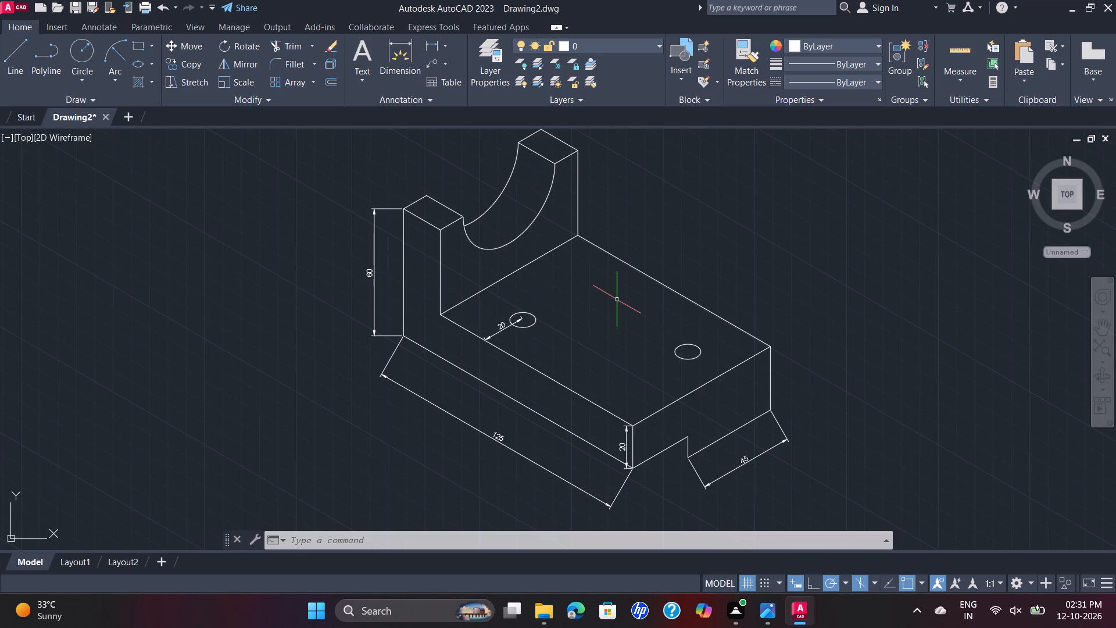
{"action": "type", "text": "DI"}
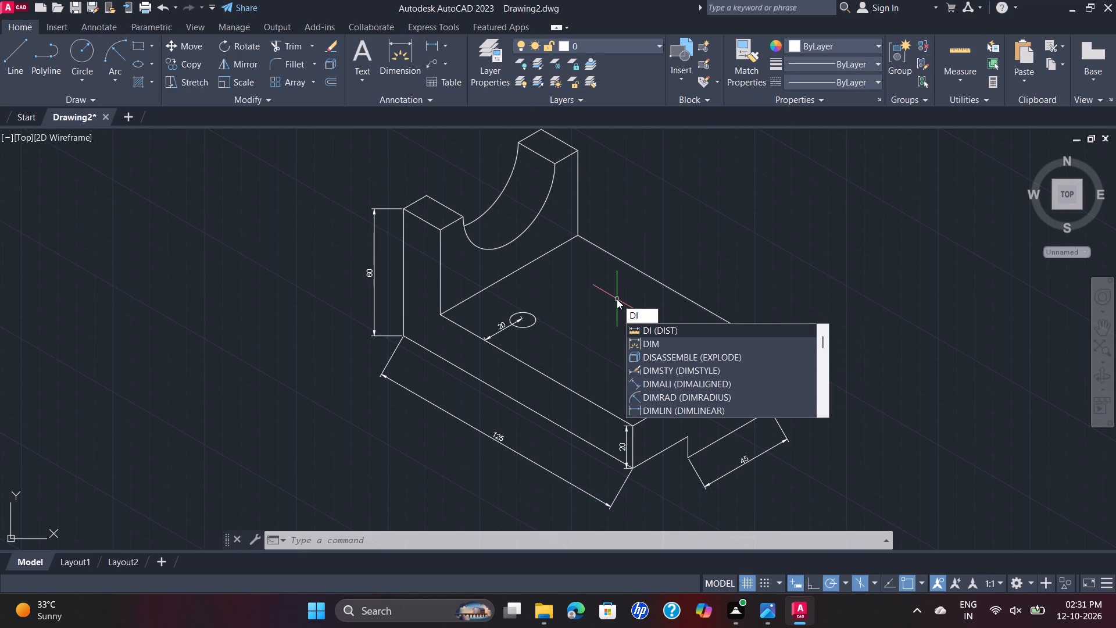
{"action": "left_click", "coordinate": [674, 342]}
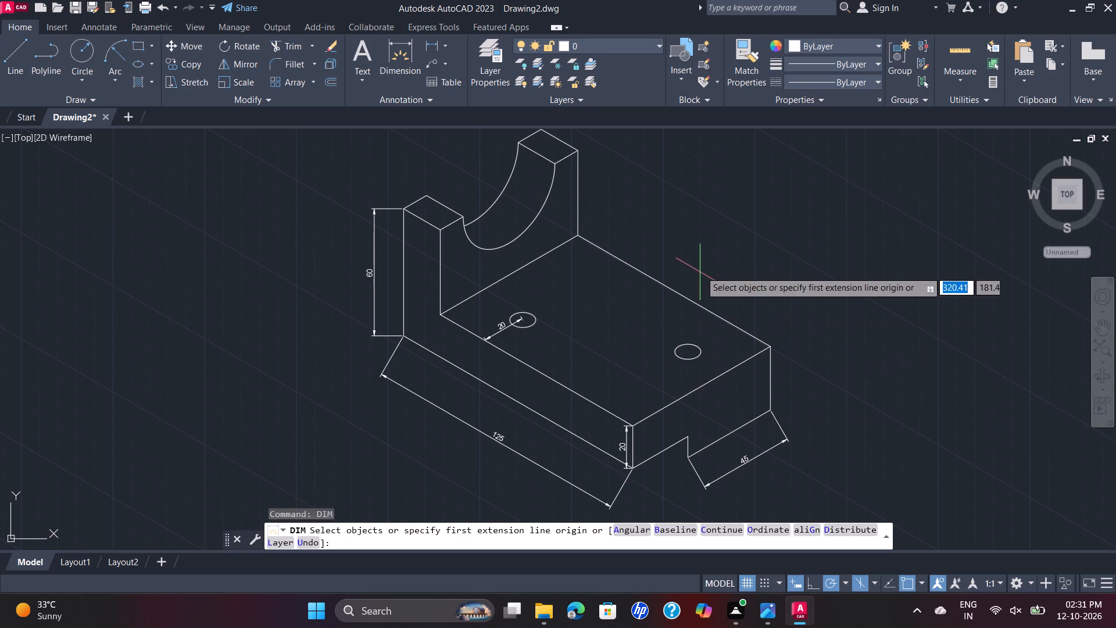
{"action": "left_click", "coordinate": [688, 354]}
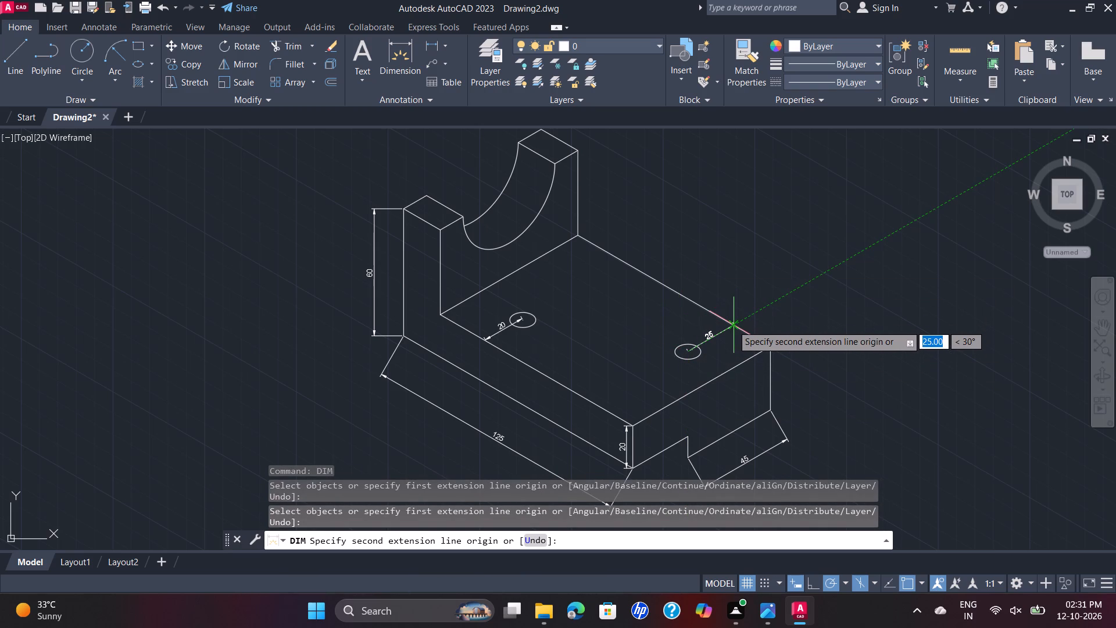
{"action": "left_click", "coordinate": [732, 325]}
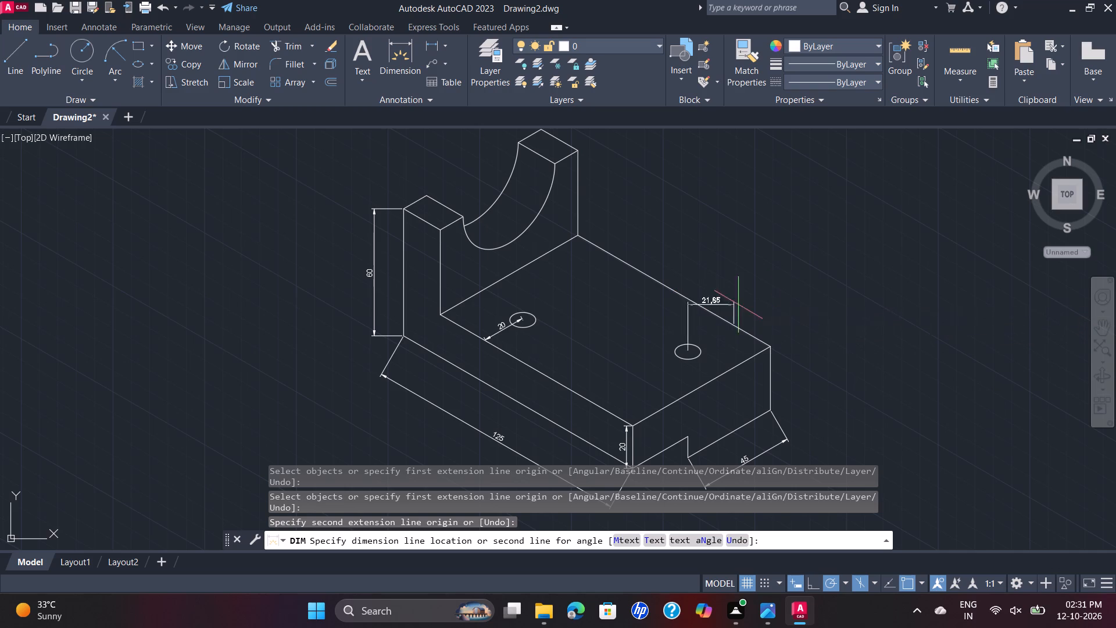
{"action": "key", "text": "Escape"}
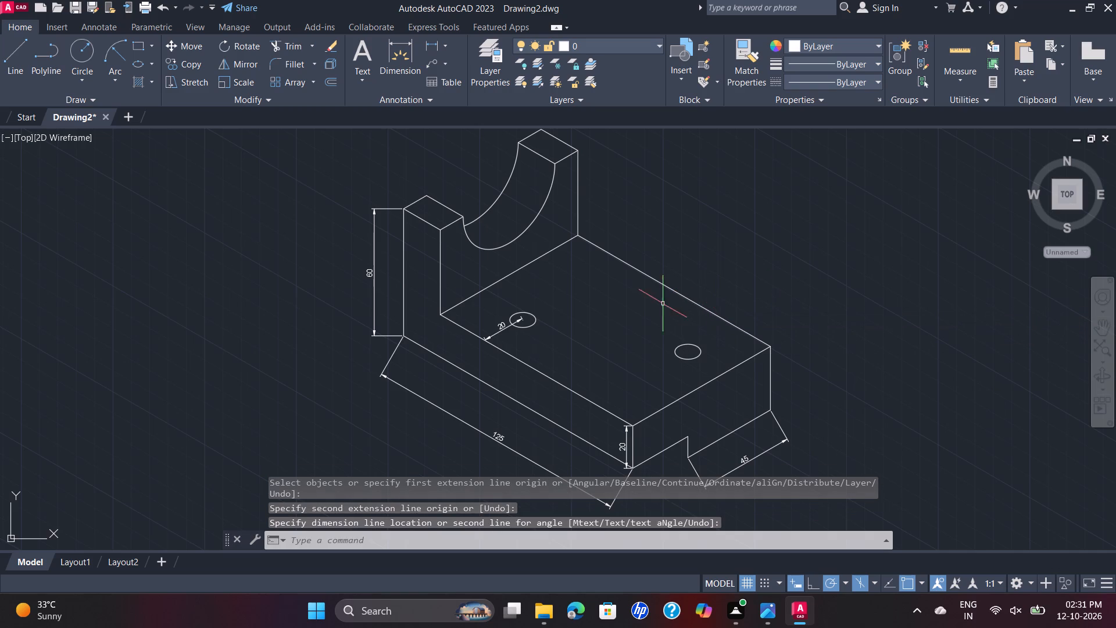
Quick-measure the areas of the upright's inner face and its near top face, and check the base's top face edges.
{"action": "left_click", "coordinate": [974, 47]}
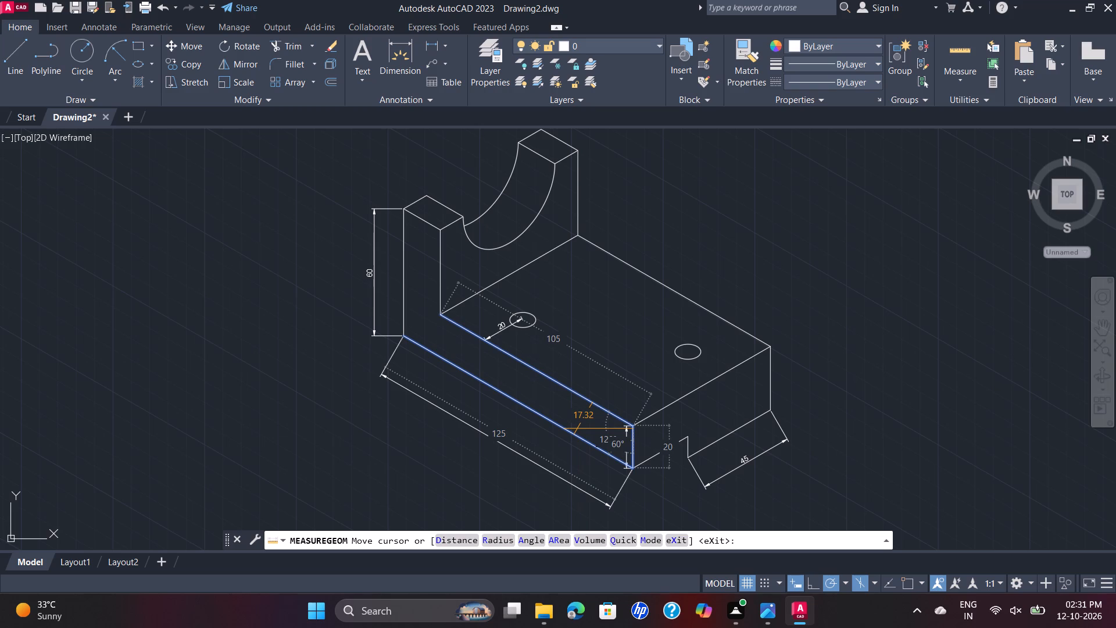
{"action": "left_click", "coordinate": [549, 196]}
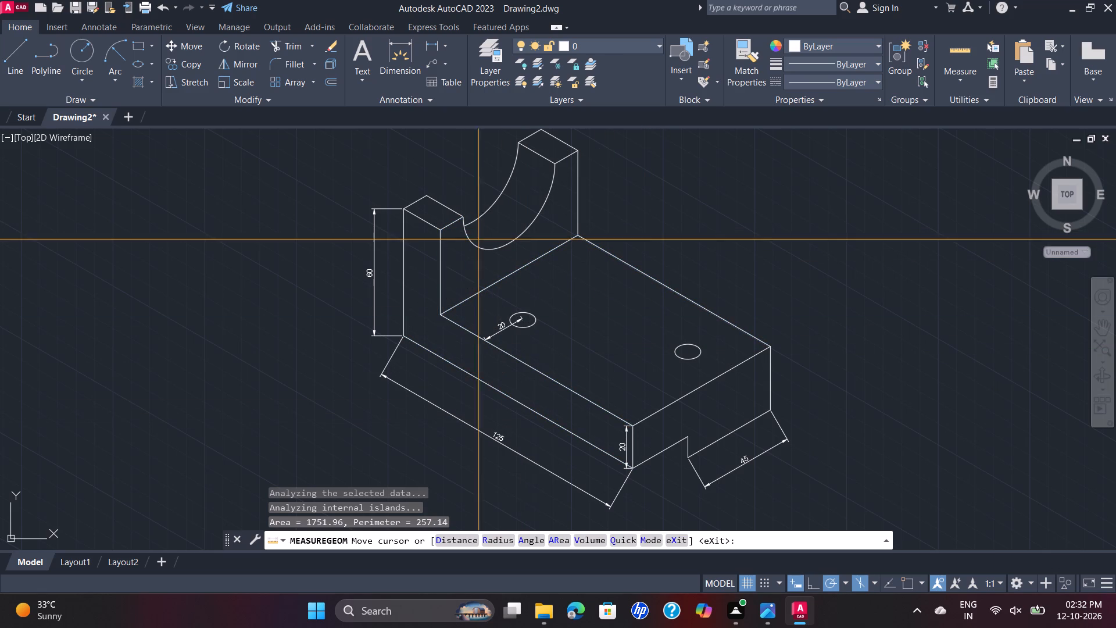
{"action": "left_click", "coordinate": [437, 212]}
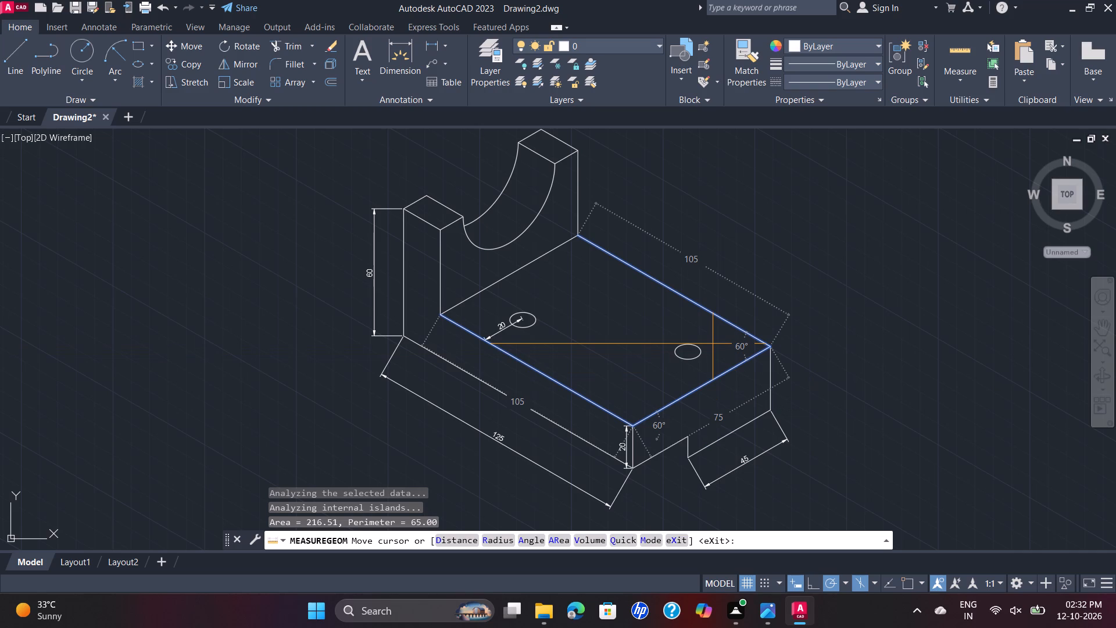
{"action": "key", "text": "Escape"}
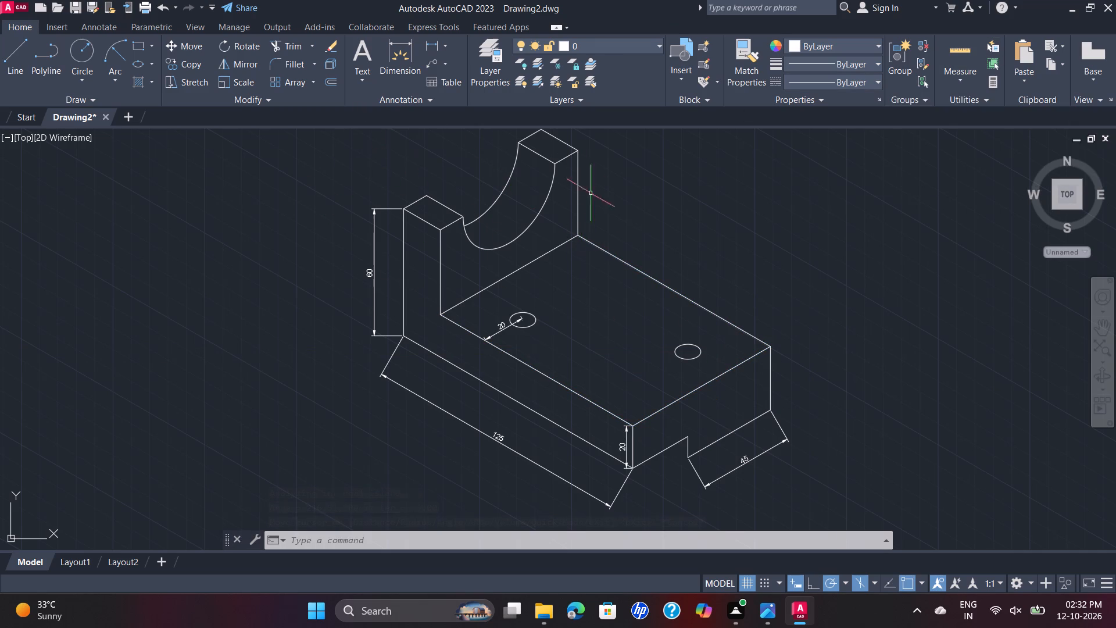
Add an aligned dimension from the centre of the hole nearest the upright to the upright's foot line, along the isometric axis.
{"action": "left_click", "coordinate": [448, 47]}
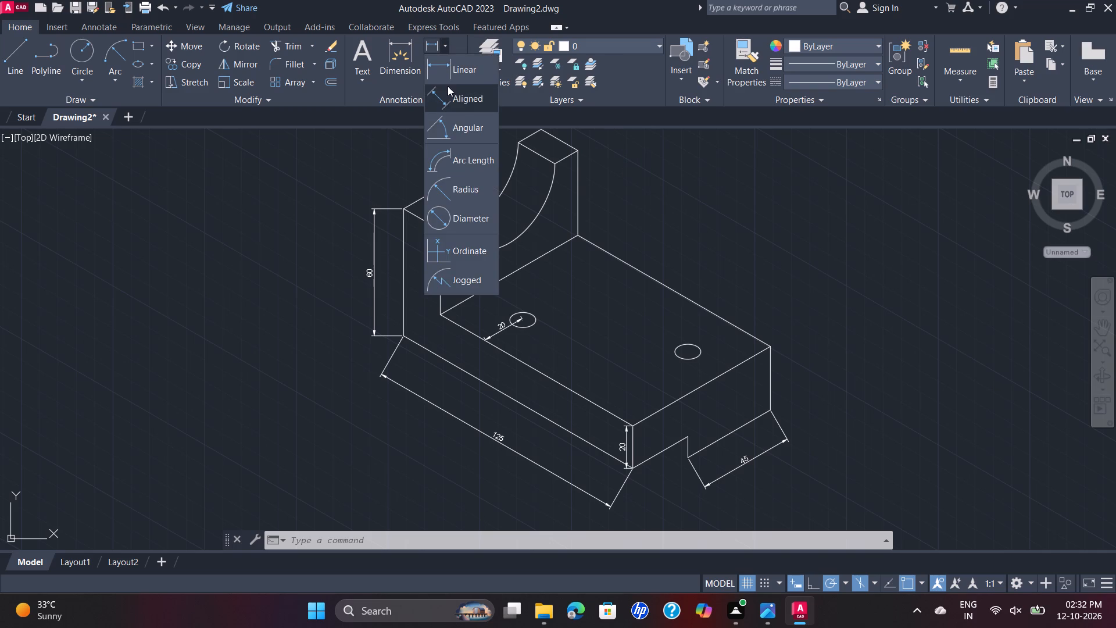
{"action": "left_click", "coordinate": [458, 102]}
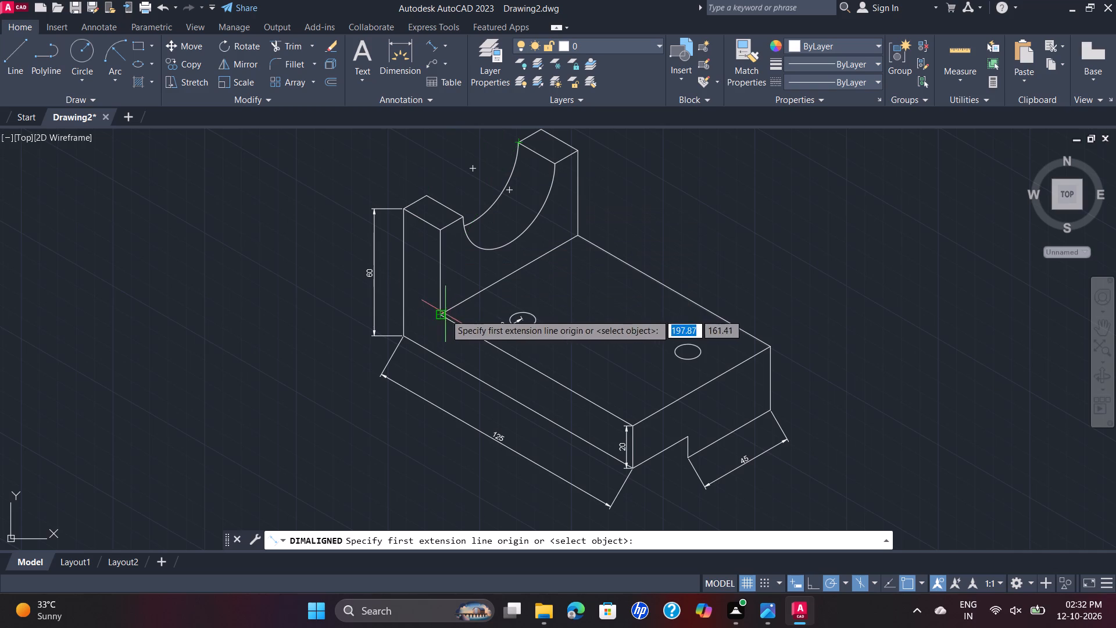
{"action": "left_click", "coordinate": [522, 320]}
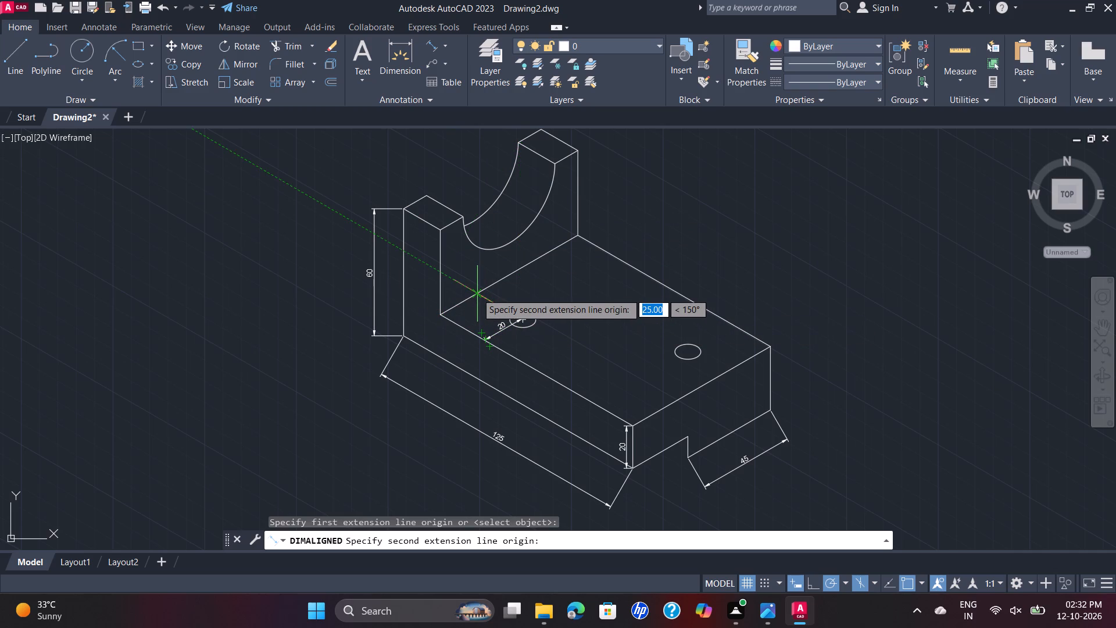
{"action": "left_click", "coordinate": [477, 293]}
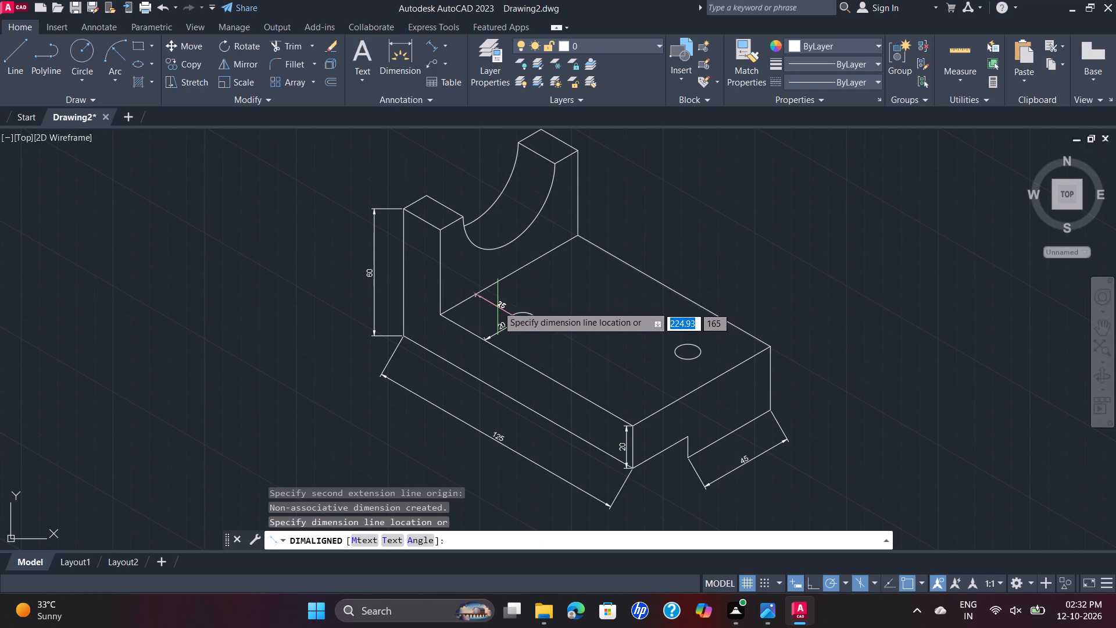
{"action": "left_click", "coordinate": [496, 308]}
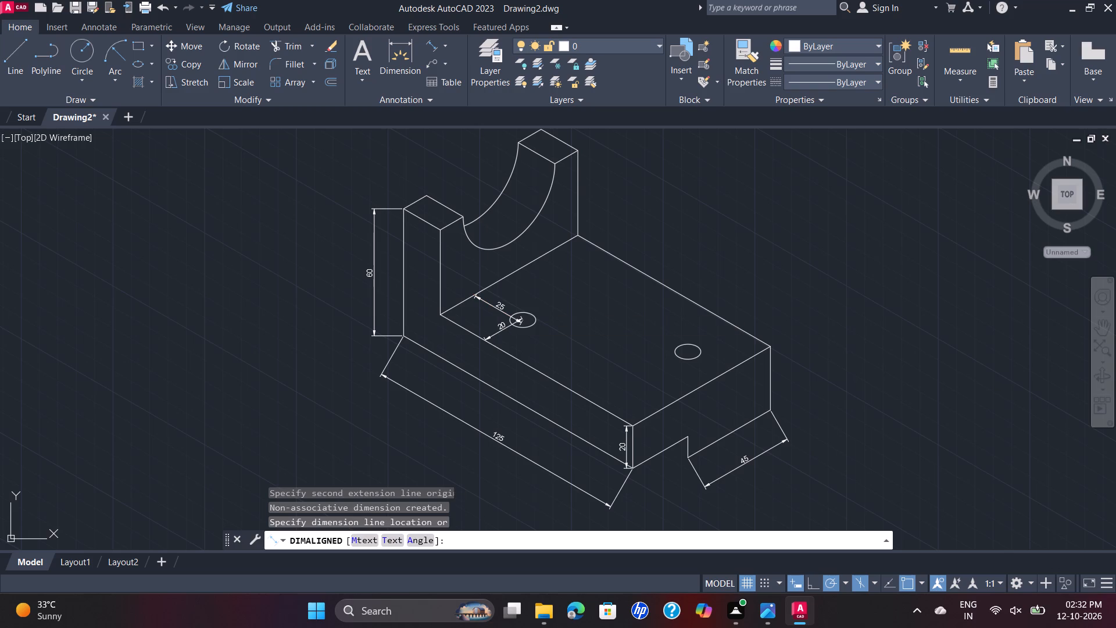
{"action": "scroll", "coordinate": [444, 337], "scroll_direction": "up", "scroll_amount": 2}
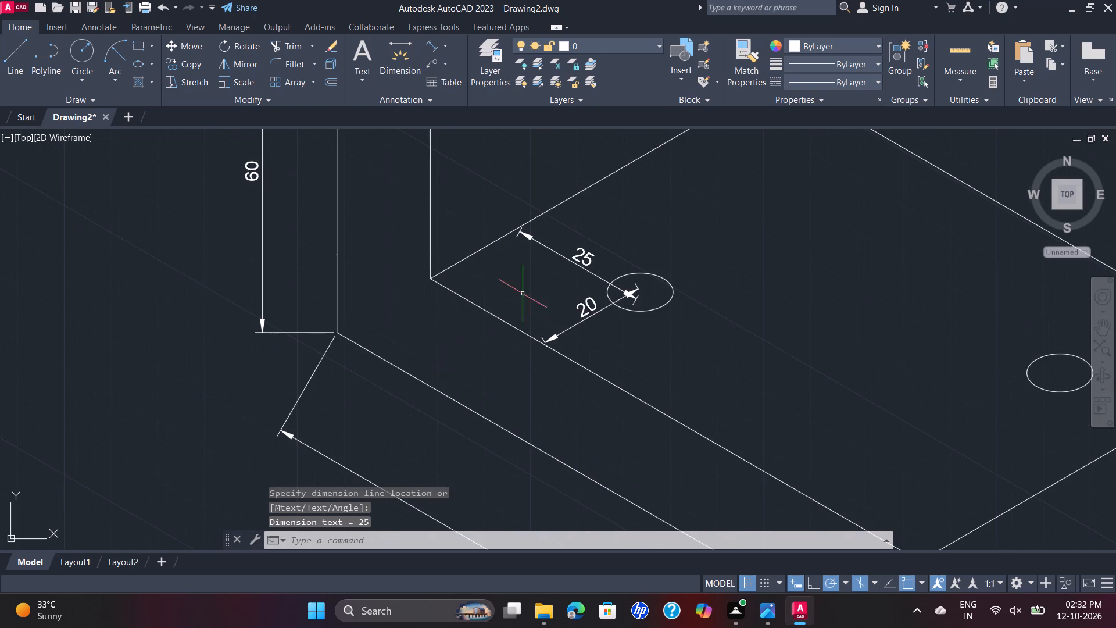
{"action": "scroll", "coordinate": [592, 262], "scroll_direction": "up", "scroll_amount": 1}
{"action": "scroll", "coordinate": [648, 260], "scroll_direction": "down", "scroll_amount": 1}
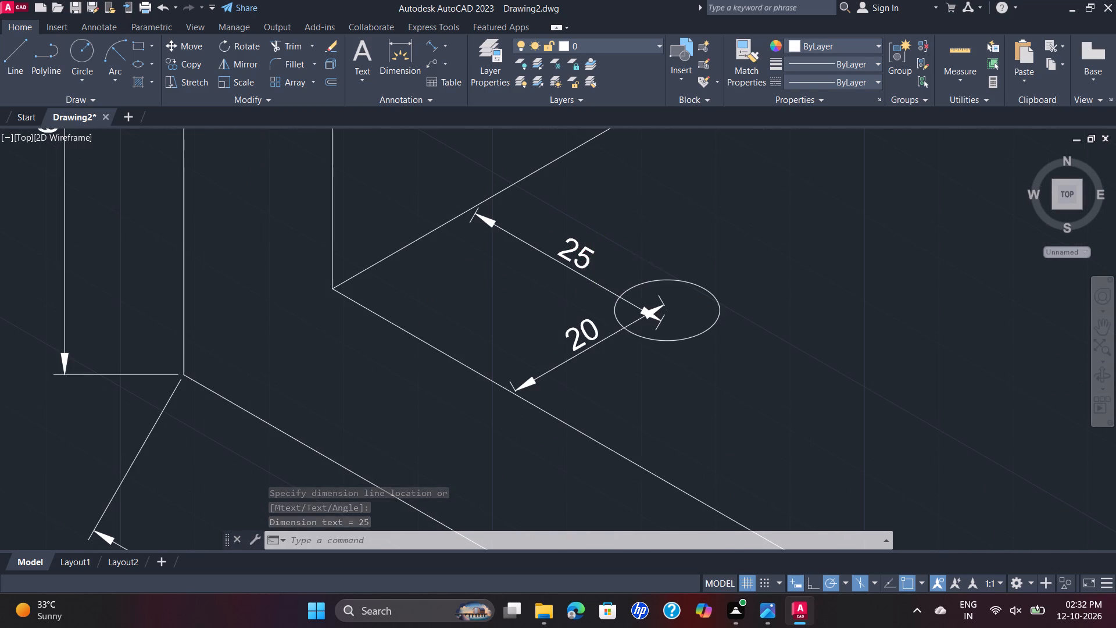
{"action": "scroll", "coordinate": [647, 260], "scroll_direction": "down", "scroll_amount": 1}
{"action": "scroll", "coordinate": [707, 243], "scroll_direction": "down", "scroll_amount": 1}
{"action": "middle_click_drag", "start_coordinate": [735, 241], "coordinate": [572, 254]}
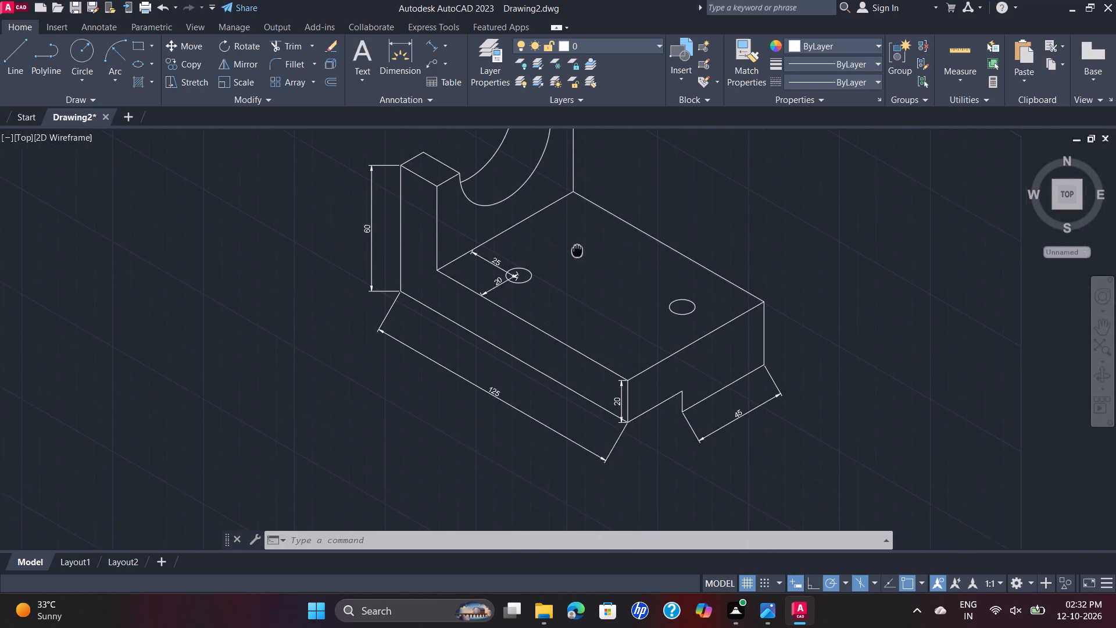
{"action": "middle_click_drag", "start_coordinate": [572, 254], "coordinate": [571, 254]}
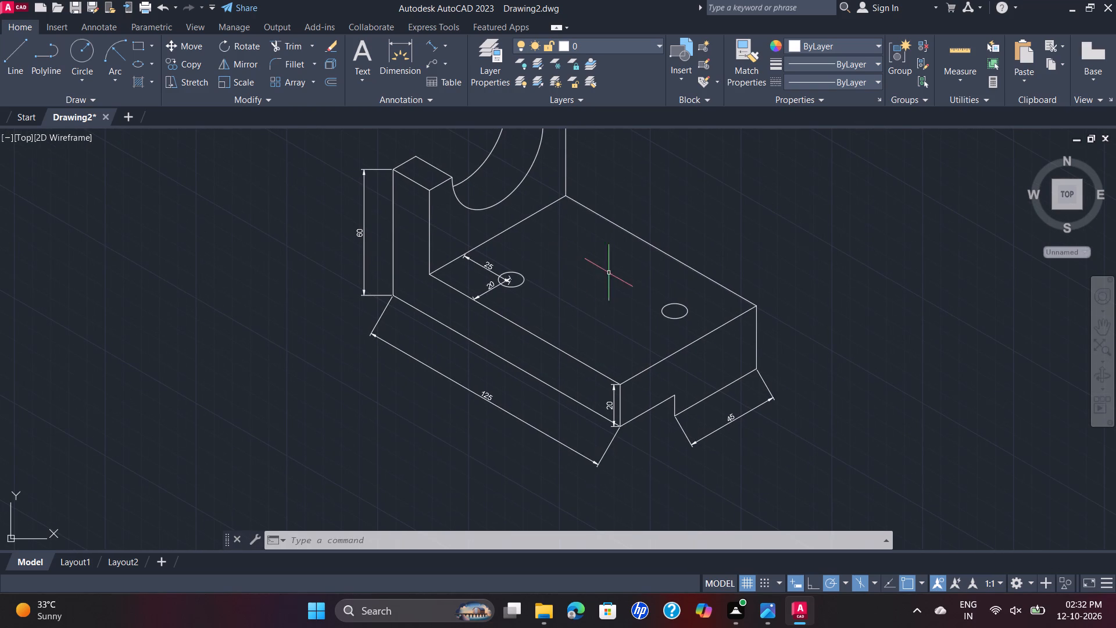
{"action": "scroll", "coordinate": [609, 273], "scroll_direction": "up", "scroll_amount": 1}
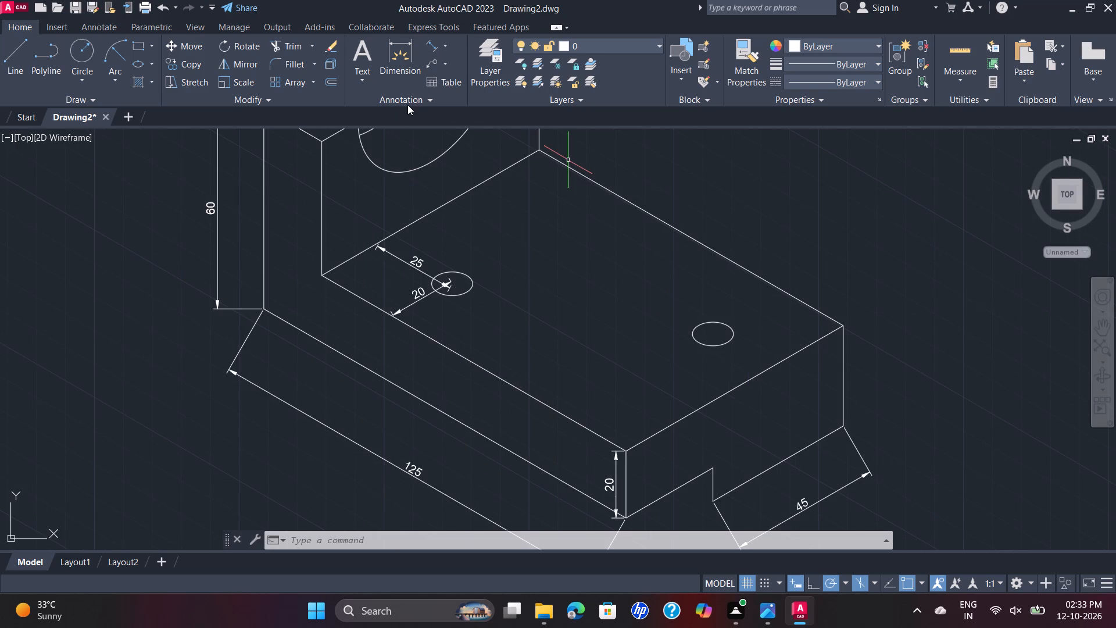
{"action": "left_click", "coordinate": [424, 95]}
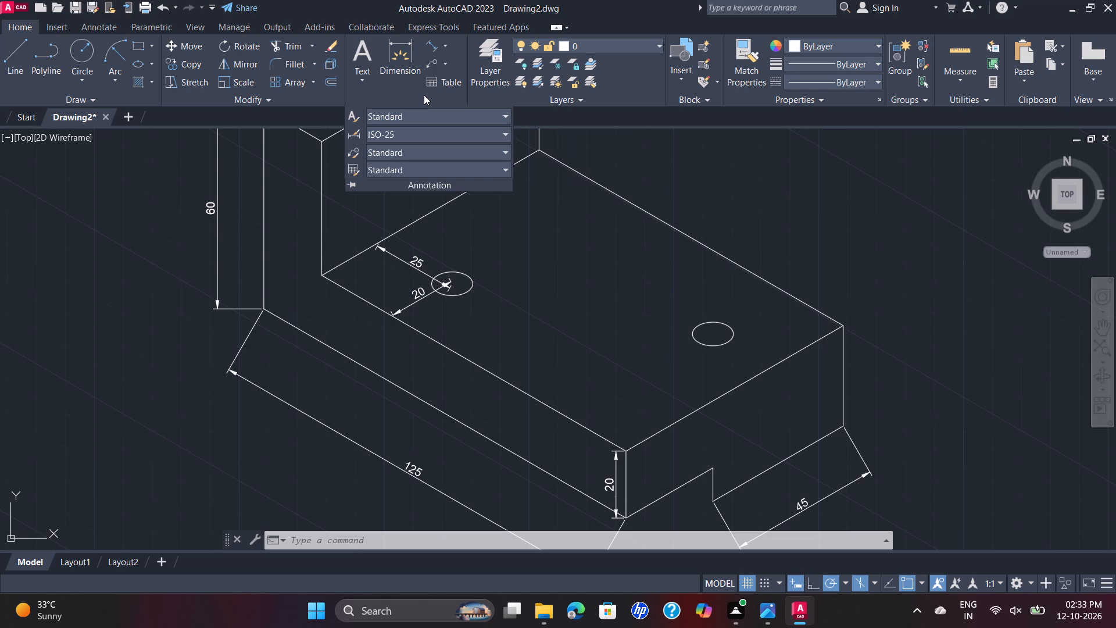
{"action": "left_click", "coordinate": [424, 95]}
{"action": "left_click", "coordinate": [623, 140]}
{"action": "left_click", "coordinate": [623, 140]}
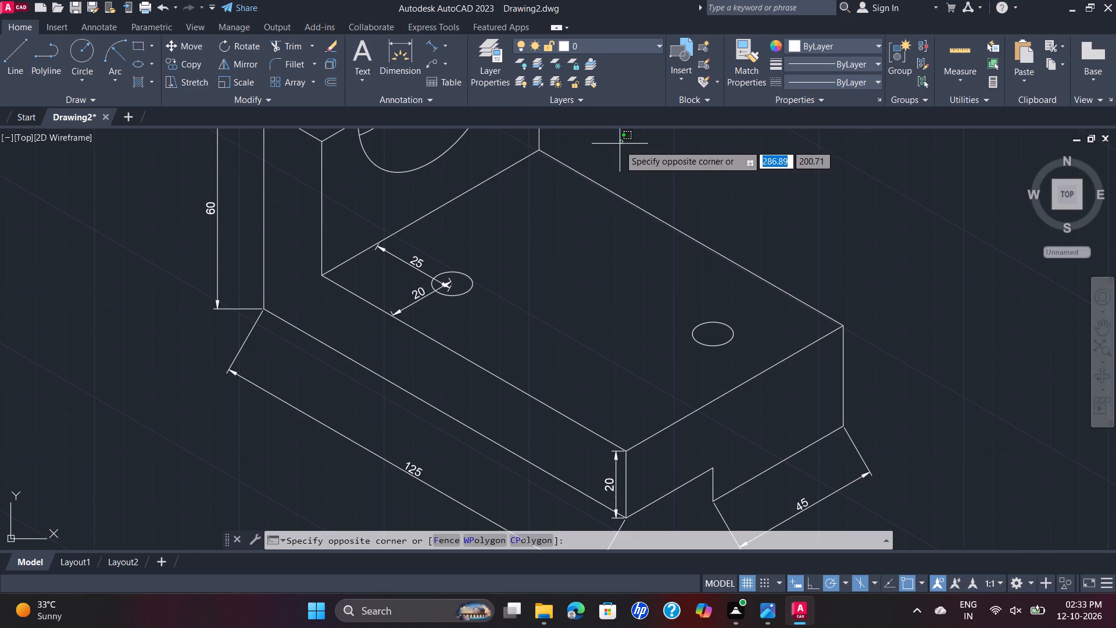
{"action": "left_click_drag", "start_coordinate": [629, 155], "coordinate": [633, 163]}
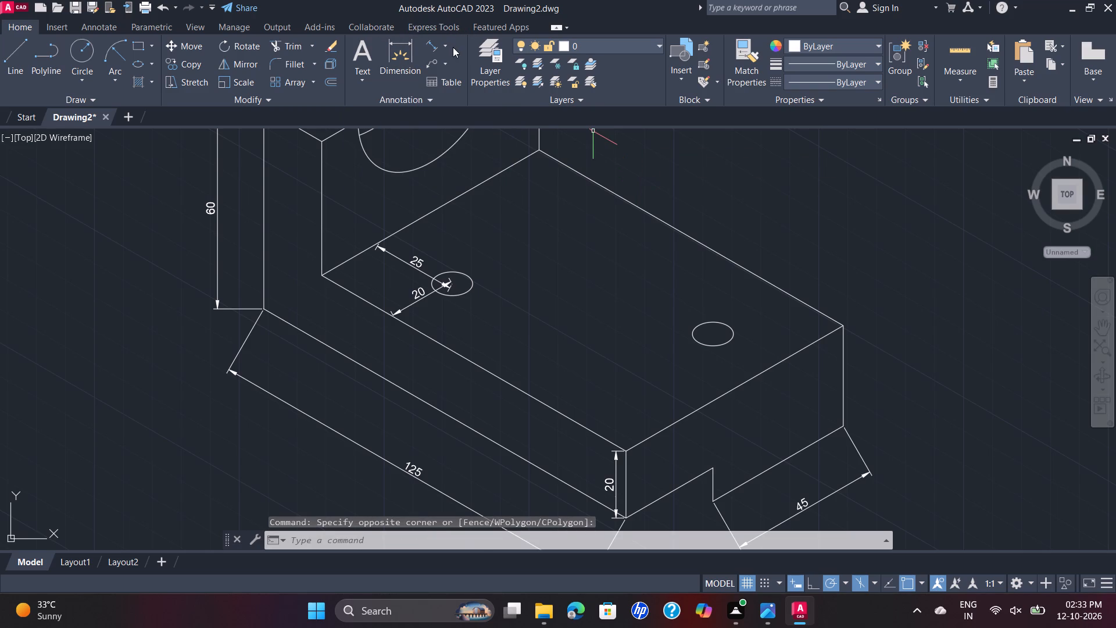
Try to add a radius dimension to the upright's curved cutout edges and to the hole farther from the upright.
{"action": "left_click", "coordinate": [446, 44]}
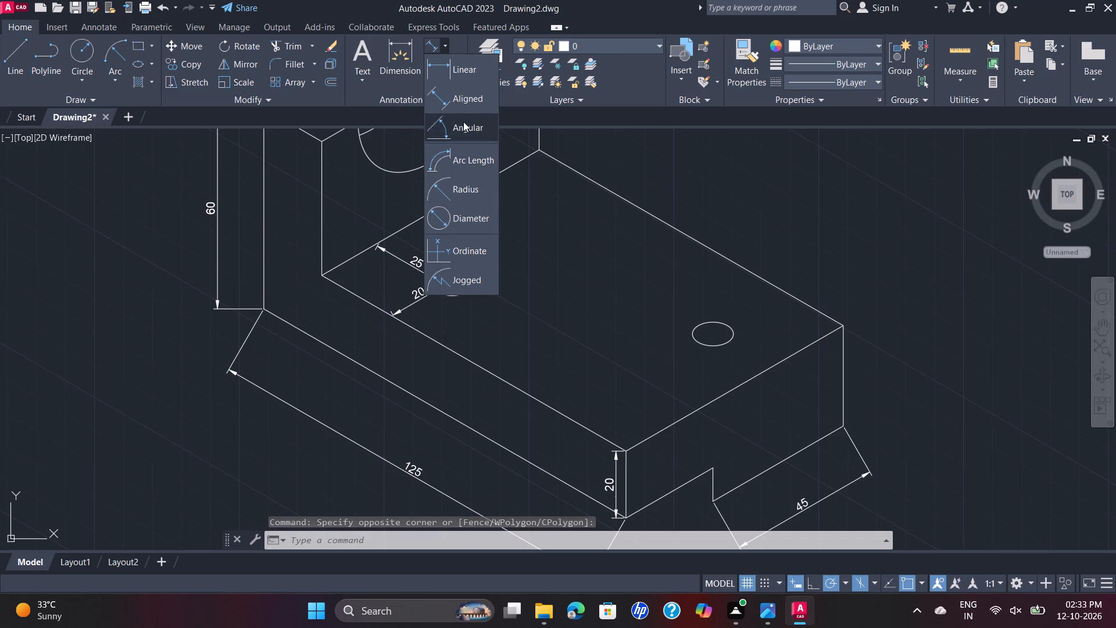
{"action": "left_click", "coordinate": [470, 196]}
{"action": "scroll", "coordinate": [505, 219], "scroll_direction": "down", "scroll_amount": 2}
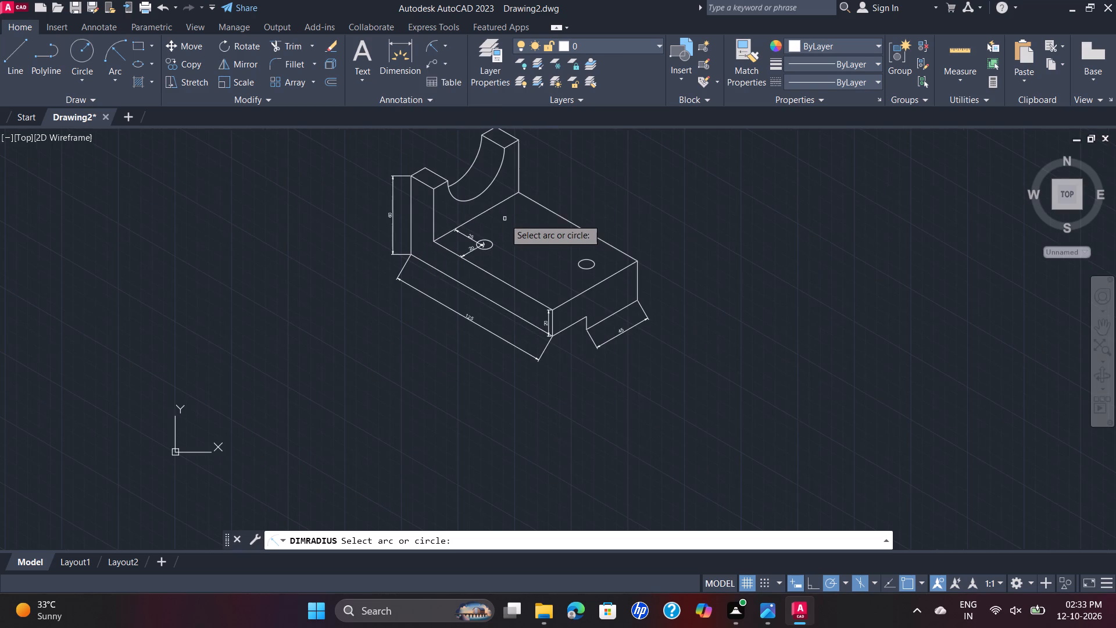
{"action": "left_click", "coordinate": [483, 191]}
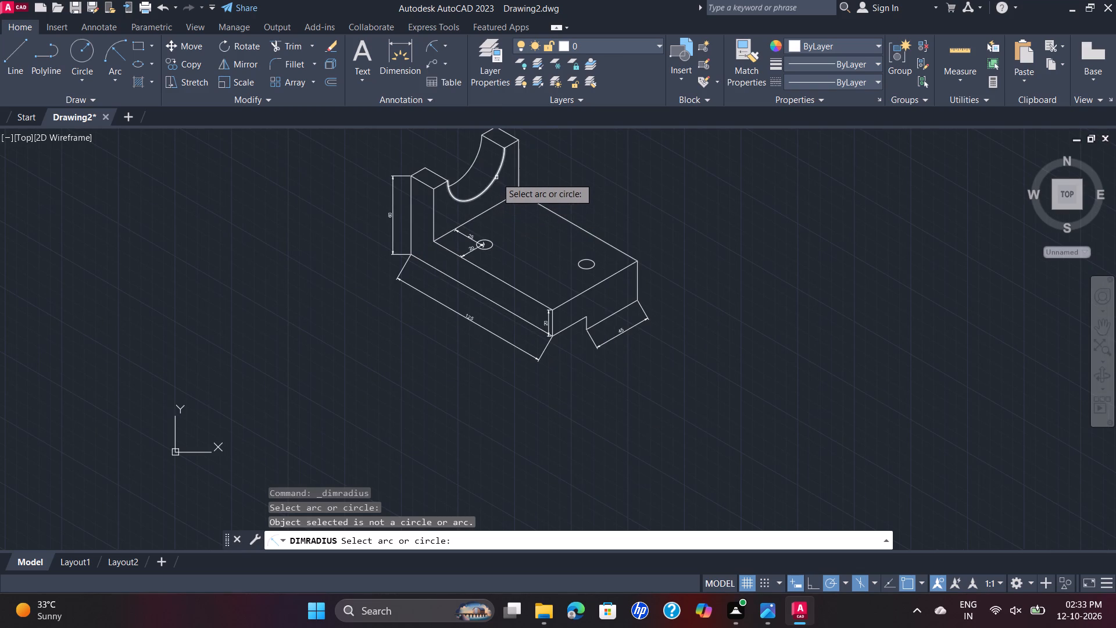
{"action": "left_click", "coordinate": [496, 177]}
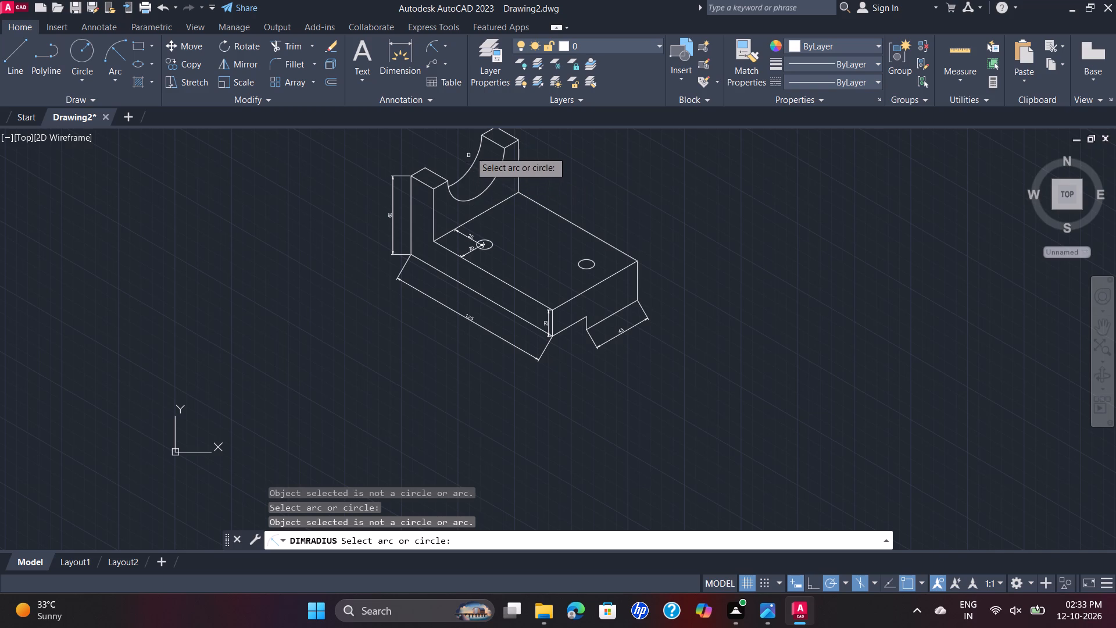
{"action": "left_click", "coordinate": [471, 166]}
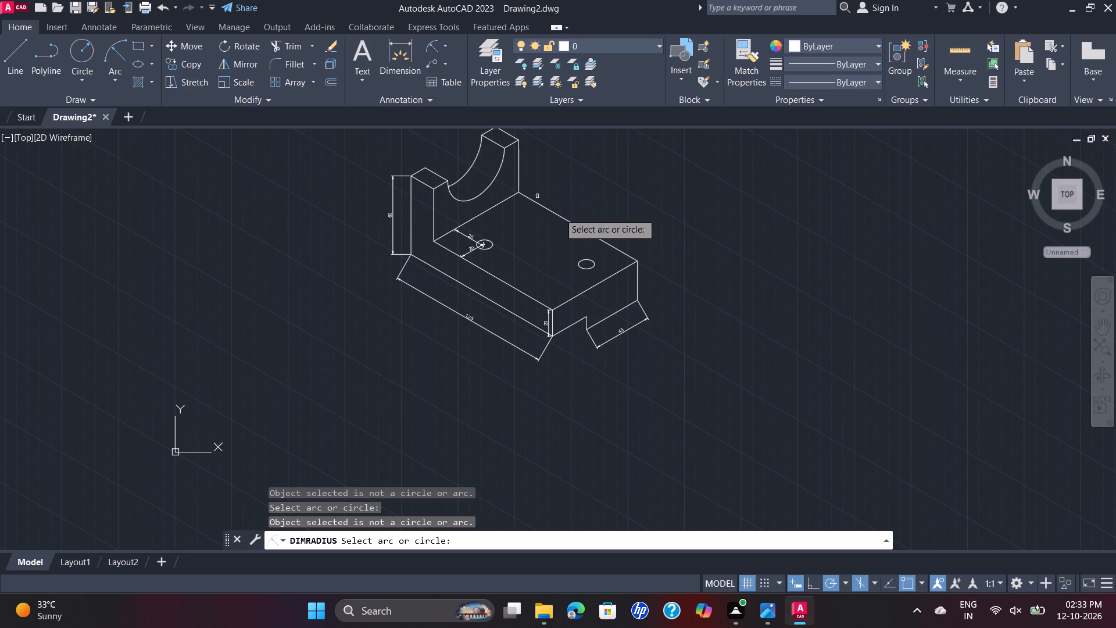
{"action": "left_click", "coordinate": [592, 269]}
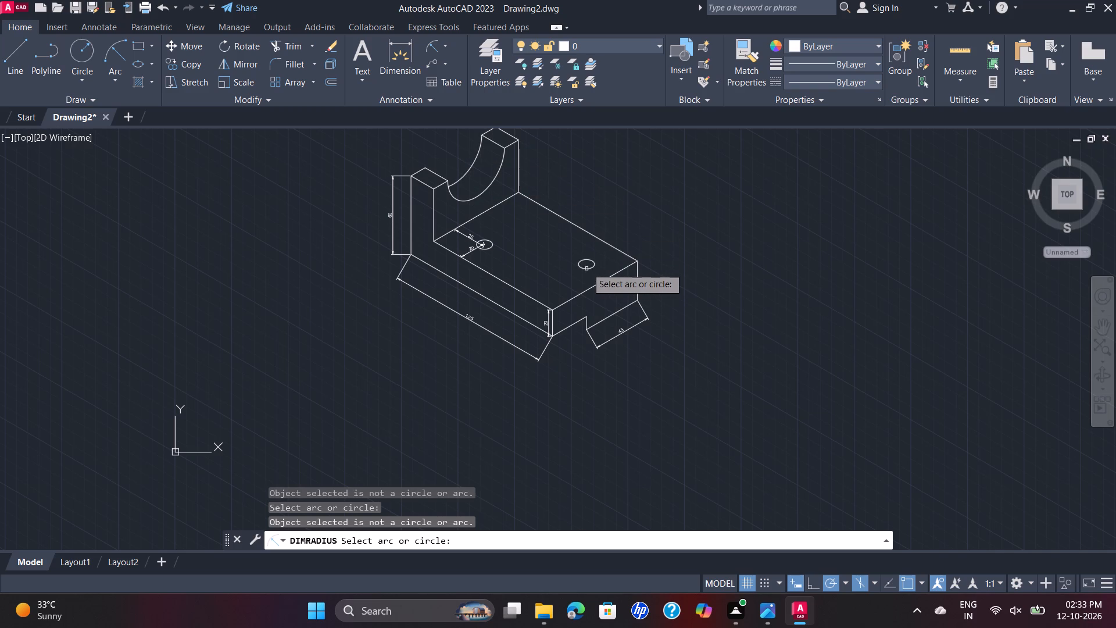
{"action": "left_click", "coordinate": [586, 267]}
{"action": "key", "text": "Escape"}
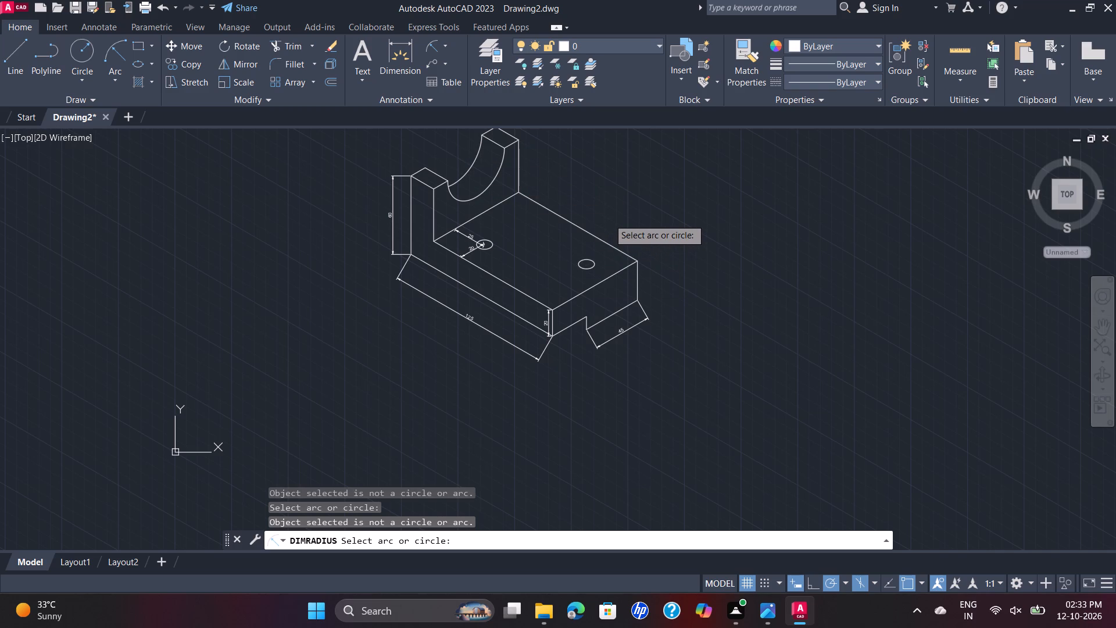
Add a multileader pointing at the cutout's front curved edge, with a horizontal landing and the text "R 25".
{"action": "scroll", "coordinate": [609, 219], "scroll_direction": "up", "scroll_amount": 2}
{"action": "scroll", "coordinate": [609, 219], "scroll_direction": "down", "scroll_amount": 1}
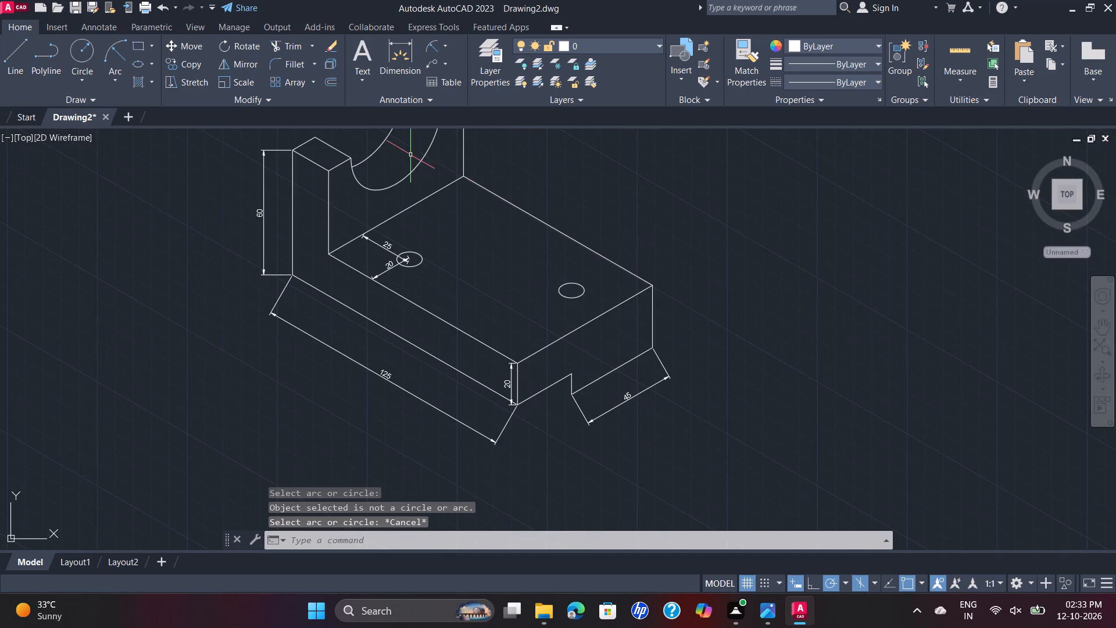
{"action": "middle_click_drag", "start_coordinate": [451, 150], "coordinate": [467, 195]}
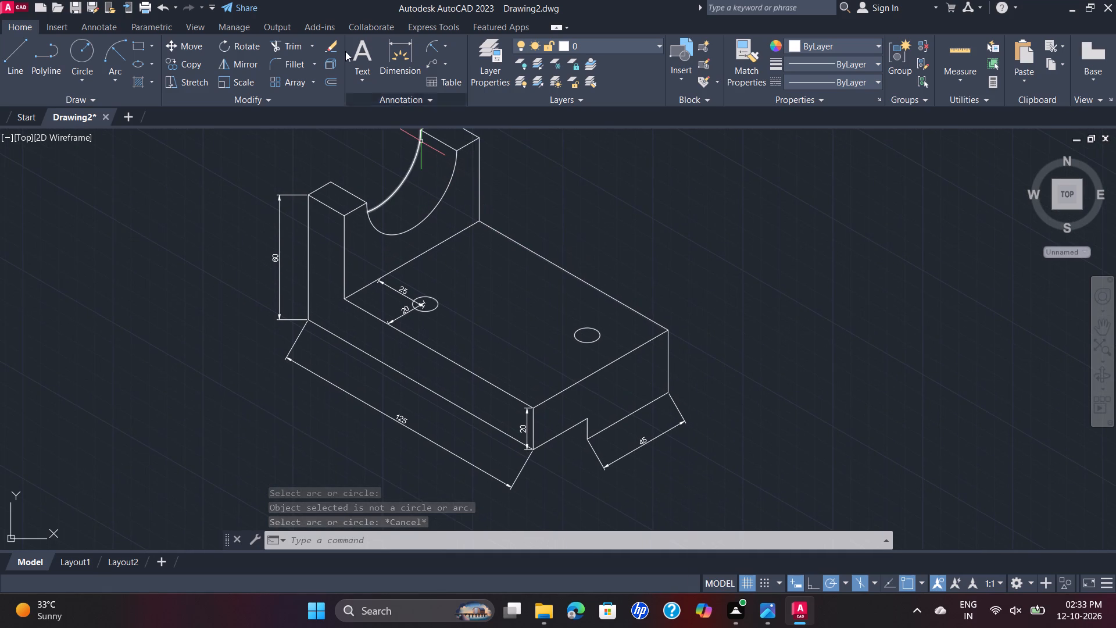
{"action": "left_click", "coordinate": [438, 62]}
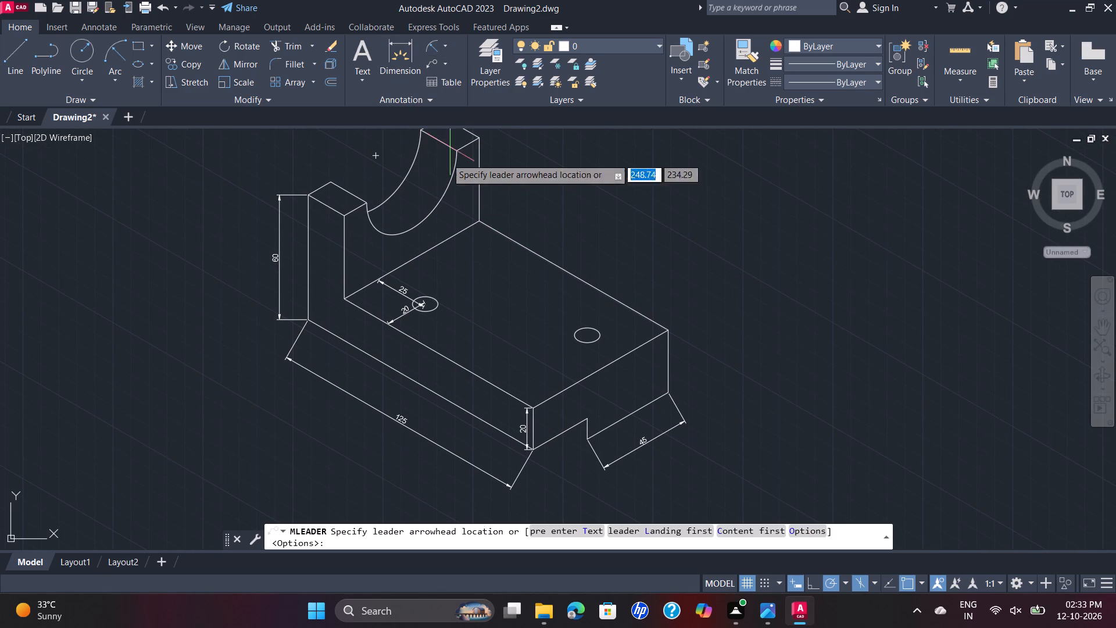
{"action": "left_click", "coordinate": [439, 205]}
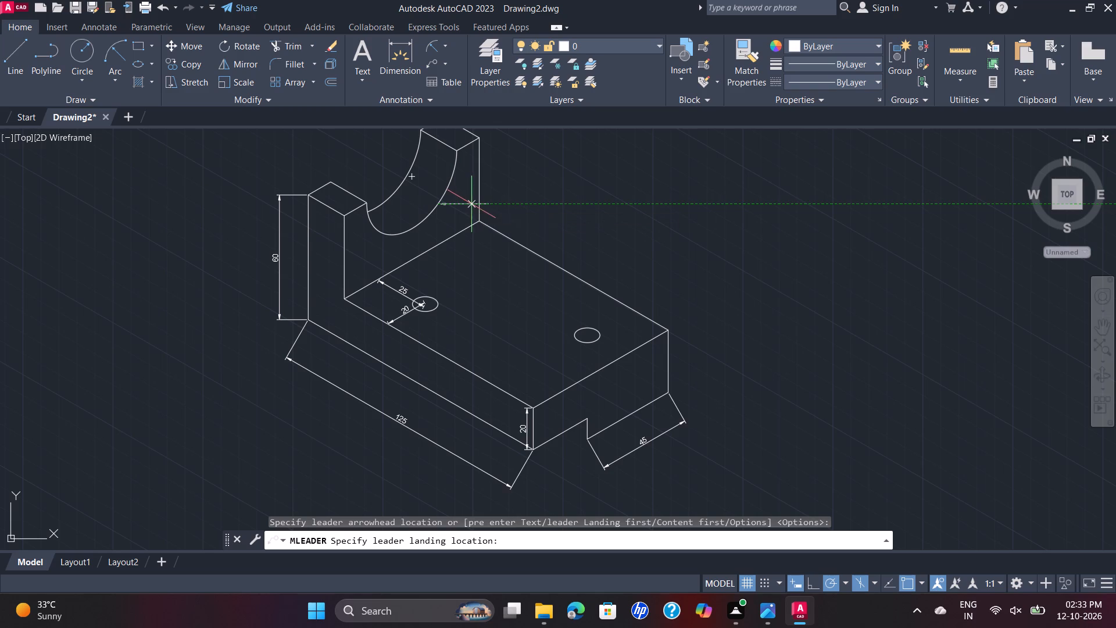
{"action": "left_click", "coordinate": [463, 204]}
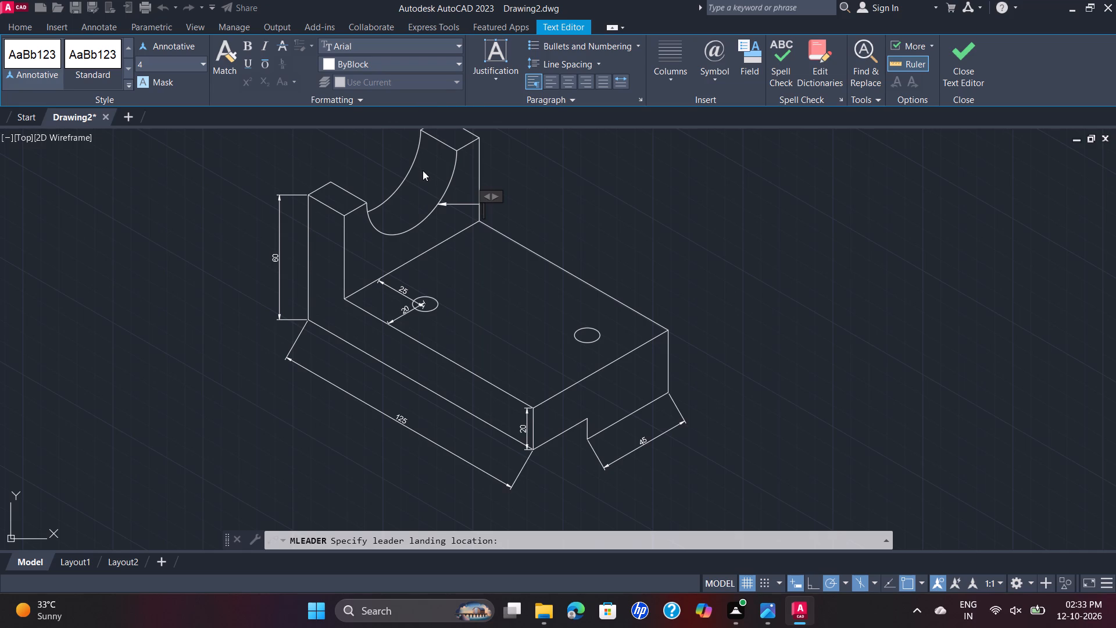
{"action": "key", "text": "r"}
{"action": "key", "text": "space"}
{"action": "key", "text": "2"}
{"action": "key", "text": "5"}
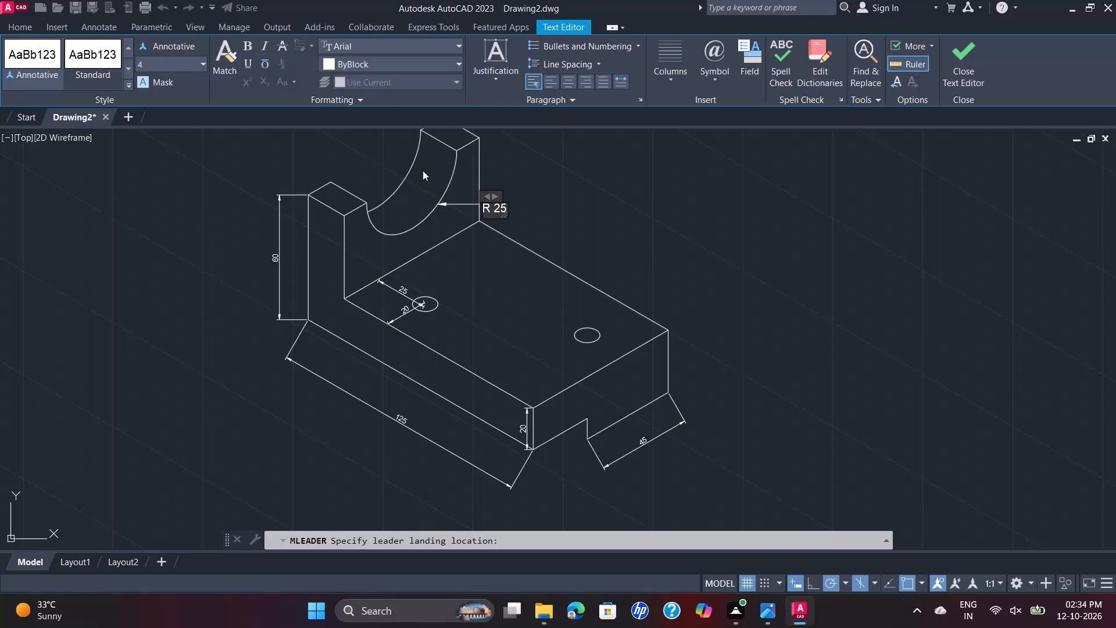
{"action": "key", "text": "Return"}
{"action": "key", "text": "Return"}
{"action": "key", "text": "BackSpace"}
{"action": "key", "text": "BackSpace"}
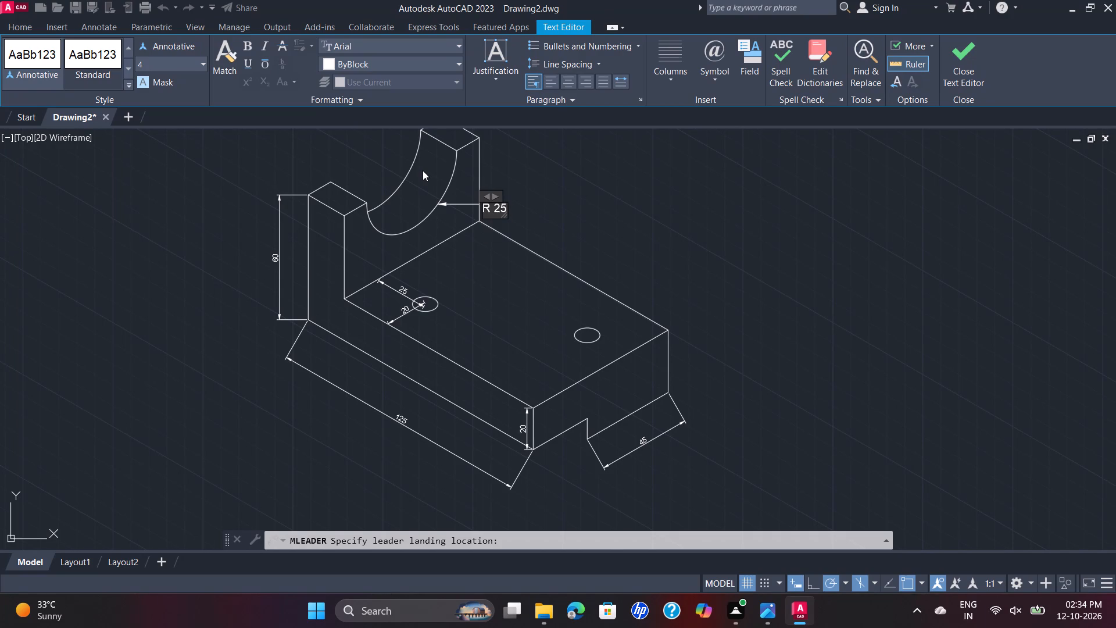
{"action": "left_click", "coordinate": [639, 208]}
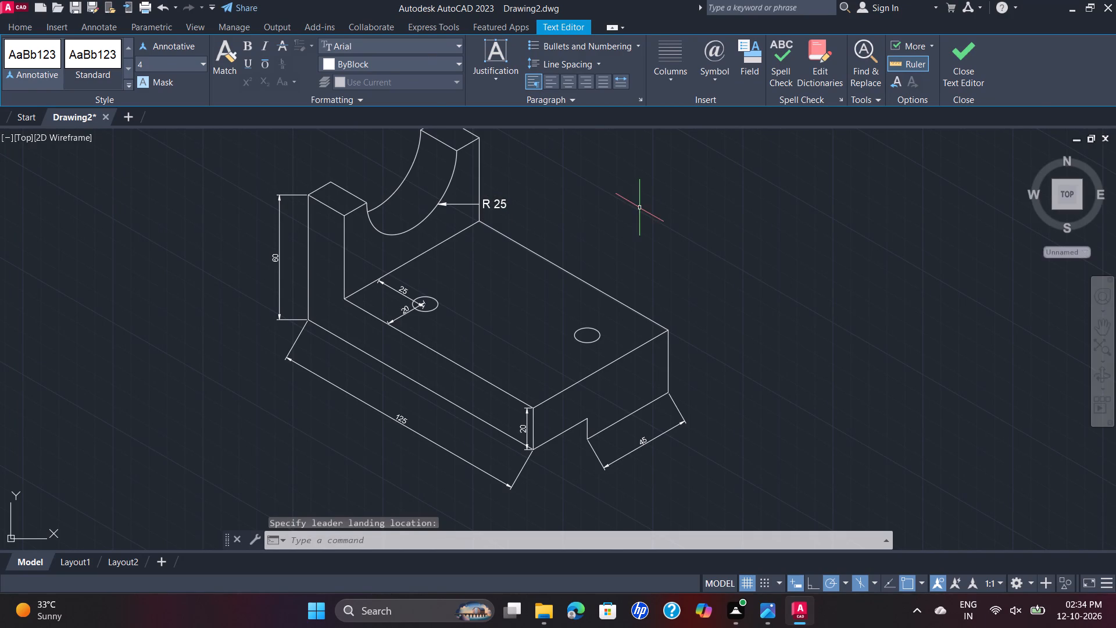
Add a multileader pointing at the hole farther from the upright, with its landing beyond the base's back edge and the text "2xØ10".
{"action": "scroll", "coordinate": [561, 197], "scroll_direction": "up", "scroll_amount": 1}
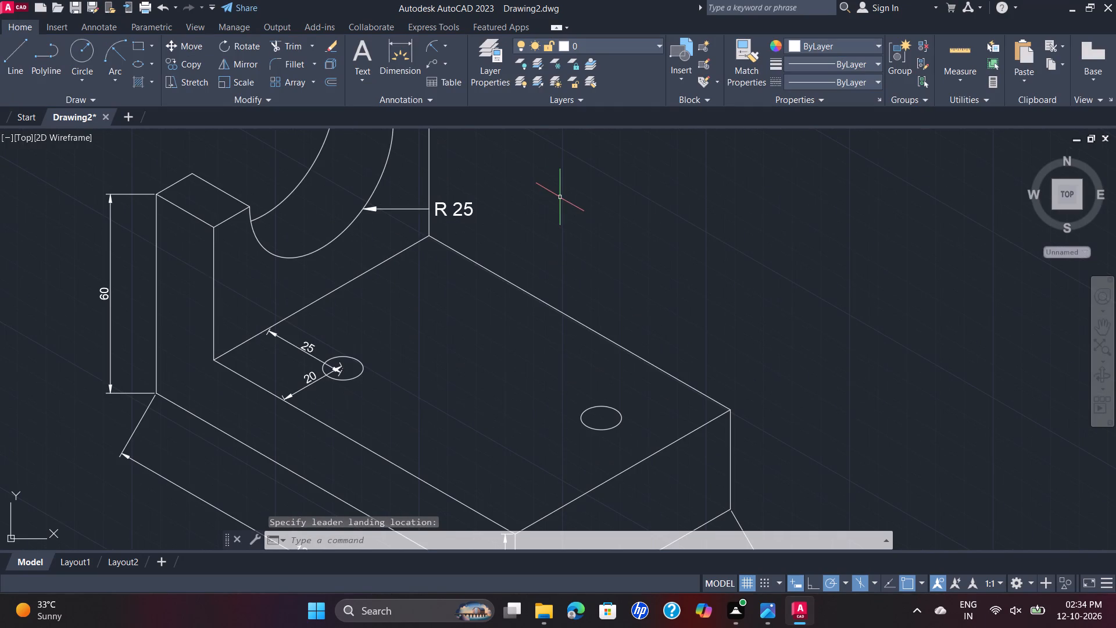
{"action": "scroll", "coordinate": [560, 197], "scroll_direction": "up", "scroll_amount": 1}
{"action": "scroll", "coordinate": [560, 197], "scroll_direction": "down", "scroll_amount": 3}
{"action": "scroll", "coordinate": [560, 197], "scroll_direction": "up", "scroll_amount": 1}
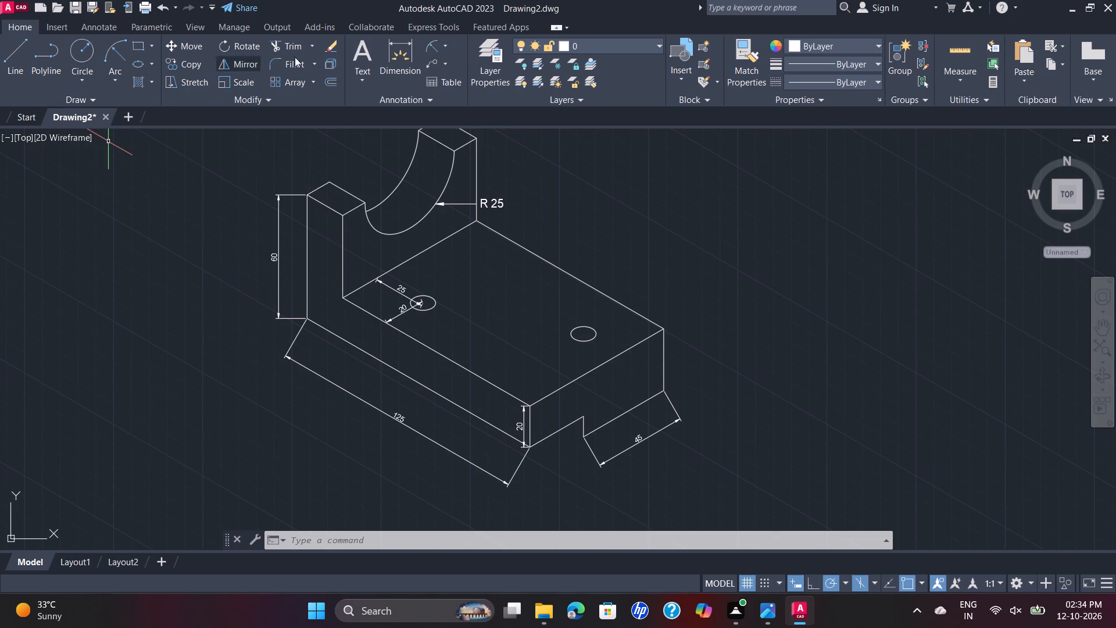
{"action": "left_click", "coordinate": [435, 63]}
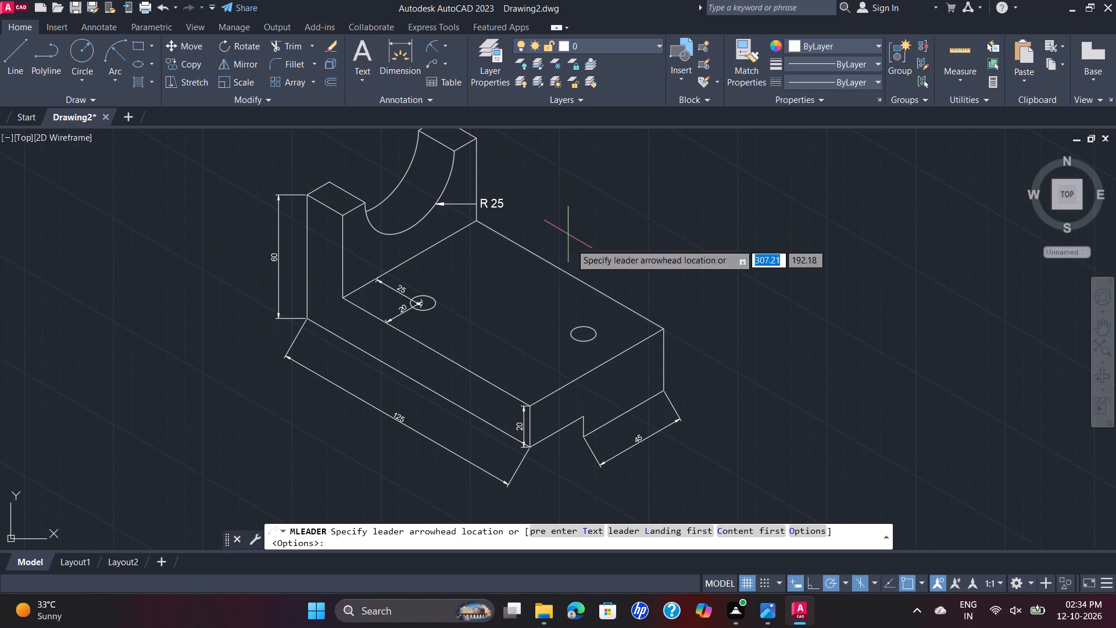
{"action": "left_click", "coordinate": [591, 326]}
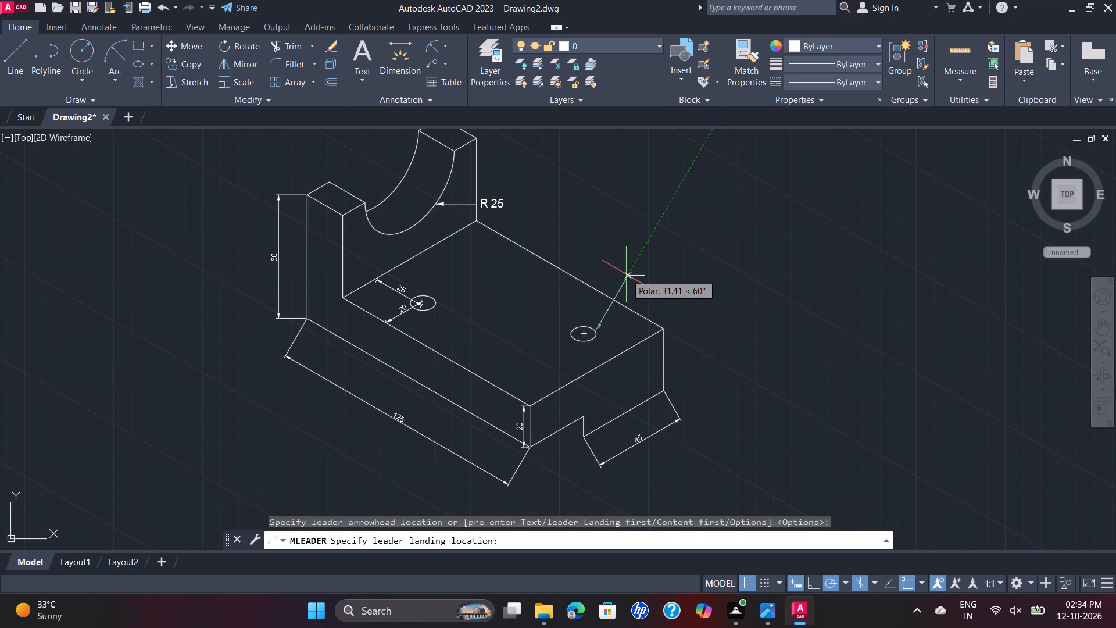
{"action": "left_click", "coordinate": [638, 274]}
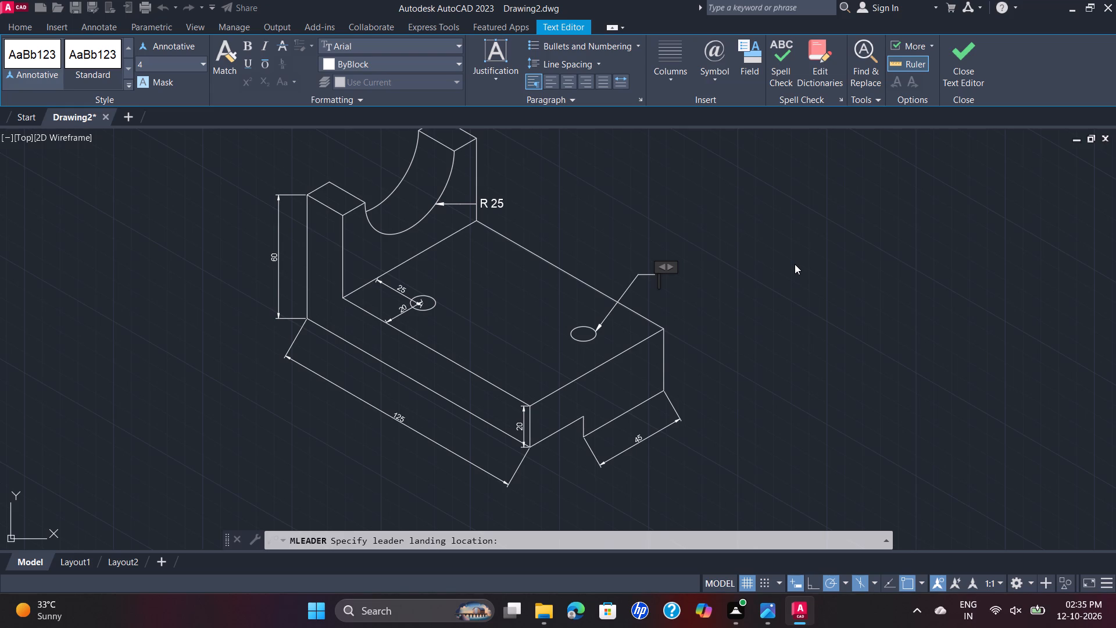
{"action": "left_click", "coordinate": [716, 83]}
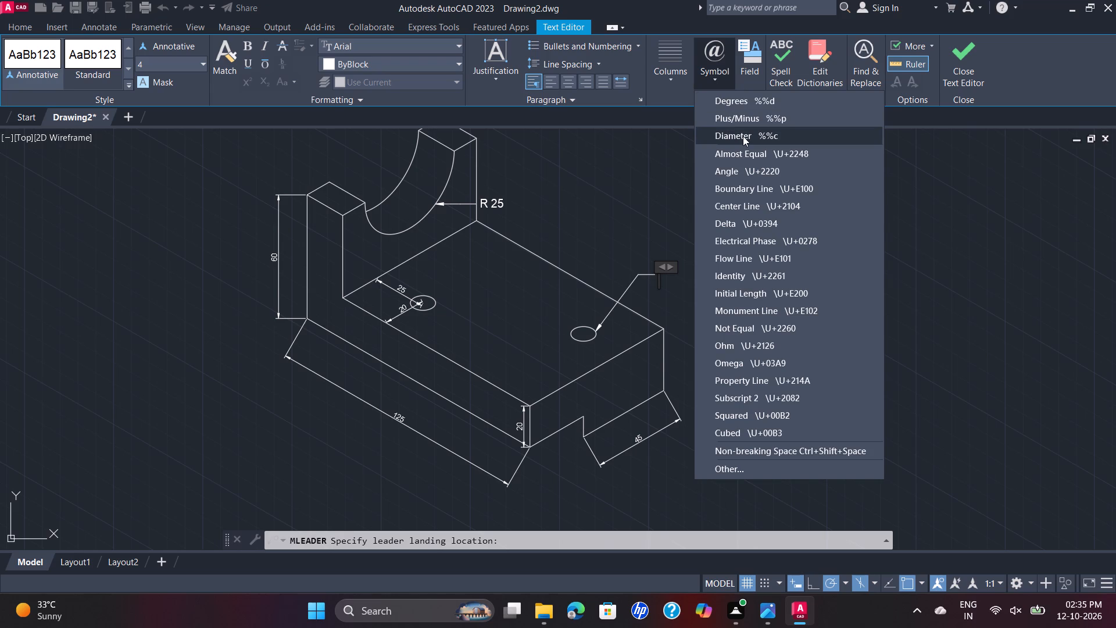
{"action": "left_click", "coordinate": [743, 136]}
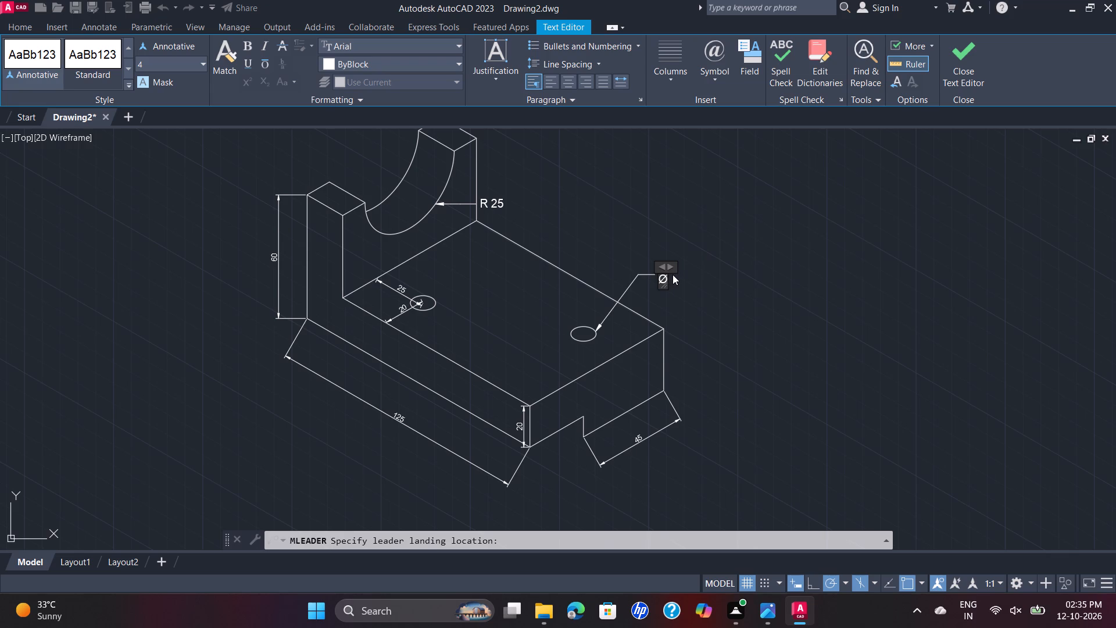
{"action": "key", "text": "BackSpace"}
{"action": "key", "text": "2"}
{"action": "left_click", "coordinate": [720, 84]}
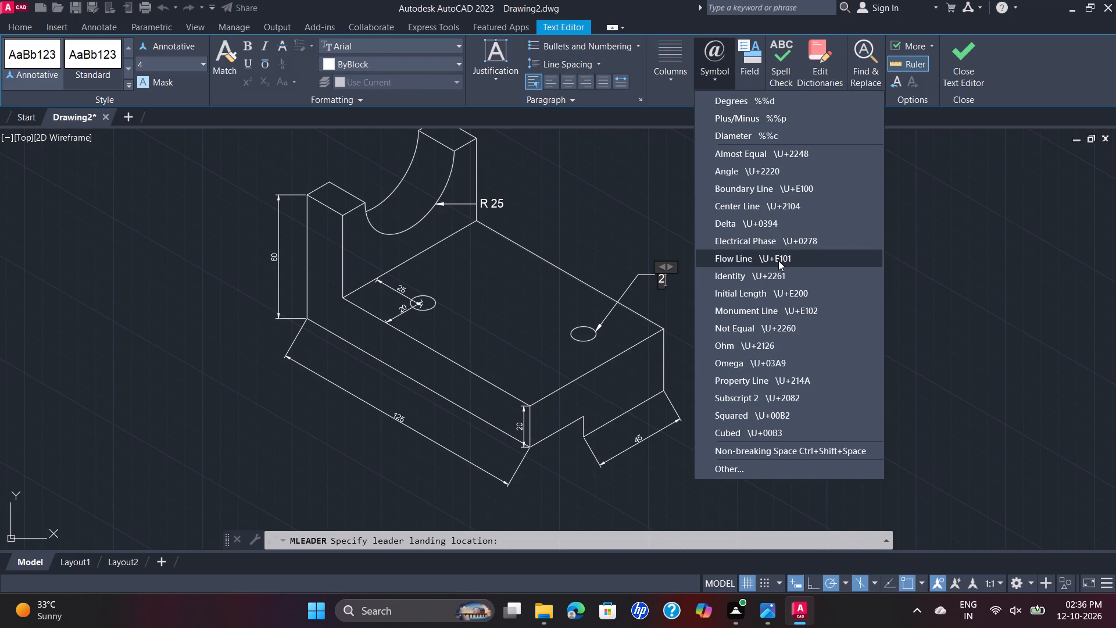
{"action": "scroll", "coordinate": [760, 120], "scroll_direction": "down", "scroll_amount": 2}
{"action": "scroll", "coordinate": [767, 270], "scroll_direction": "down", "scroll_amount": 3}
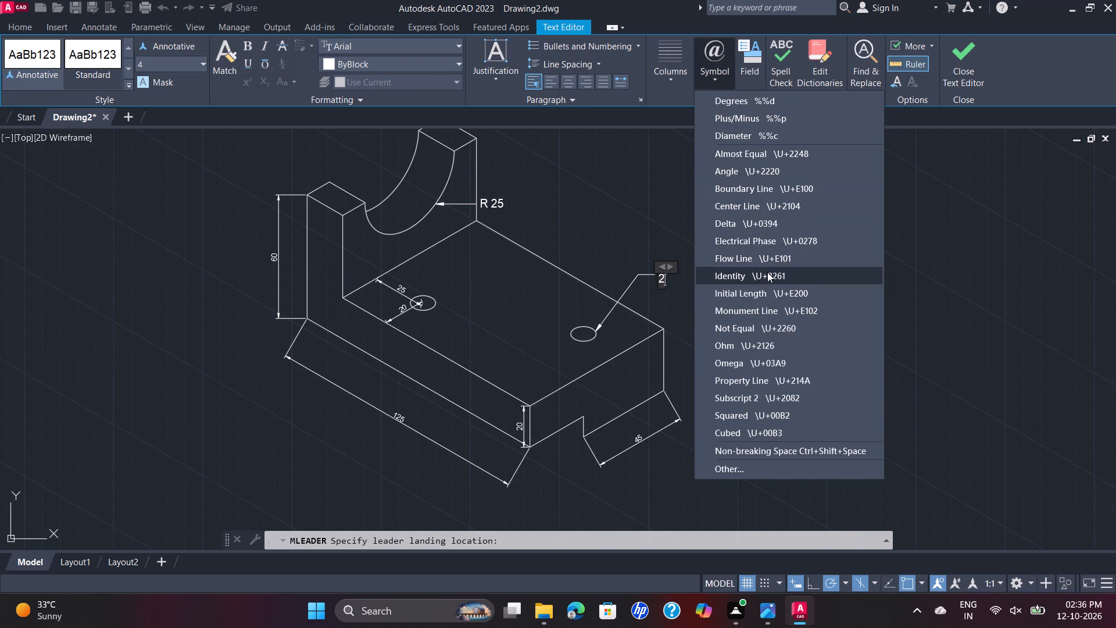
{"action": "scroll", "coordinate": [767, 272], "scroll_direction": "down", "scroll_amount": 3}
{"action": "scroll", "coordinate": [801, 274], "scroll_direction": "up", "scroll_amount": 2}
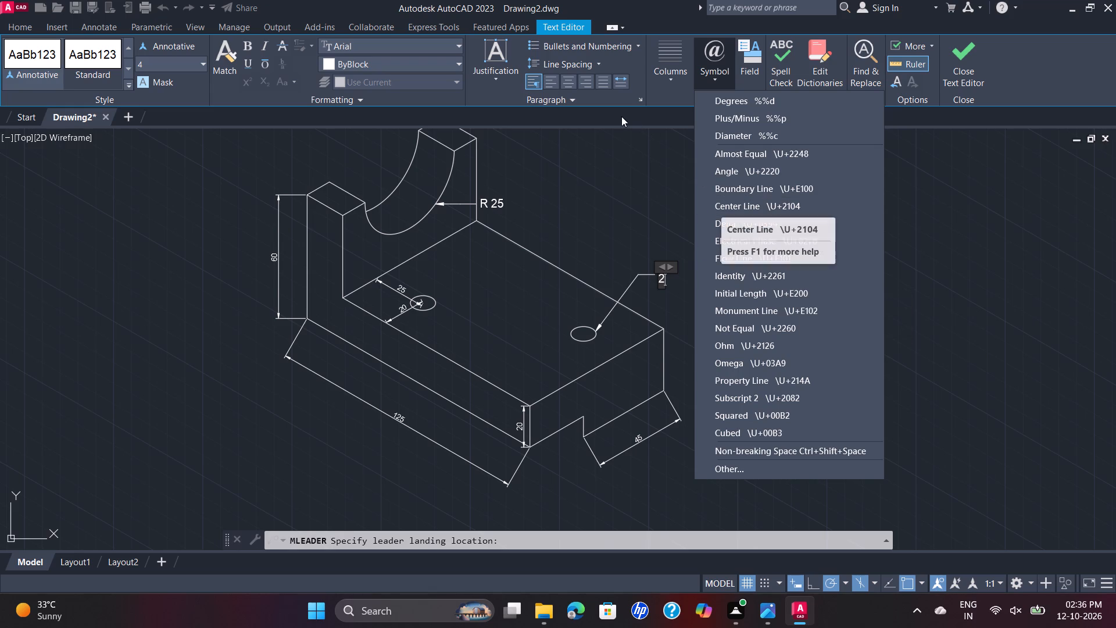
{"action": "left_click", "coordinate": [627, 142]}
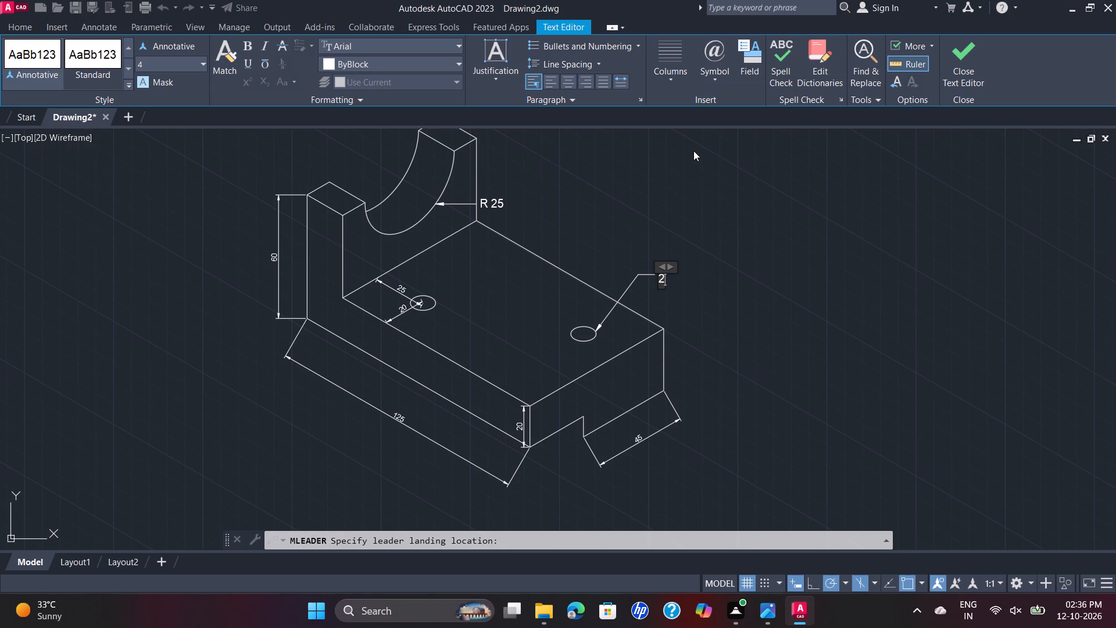
{"action": "key", "text": "x"}
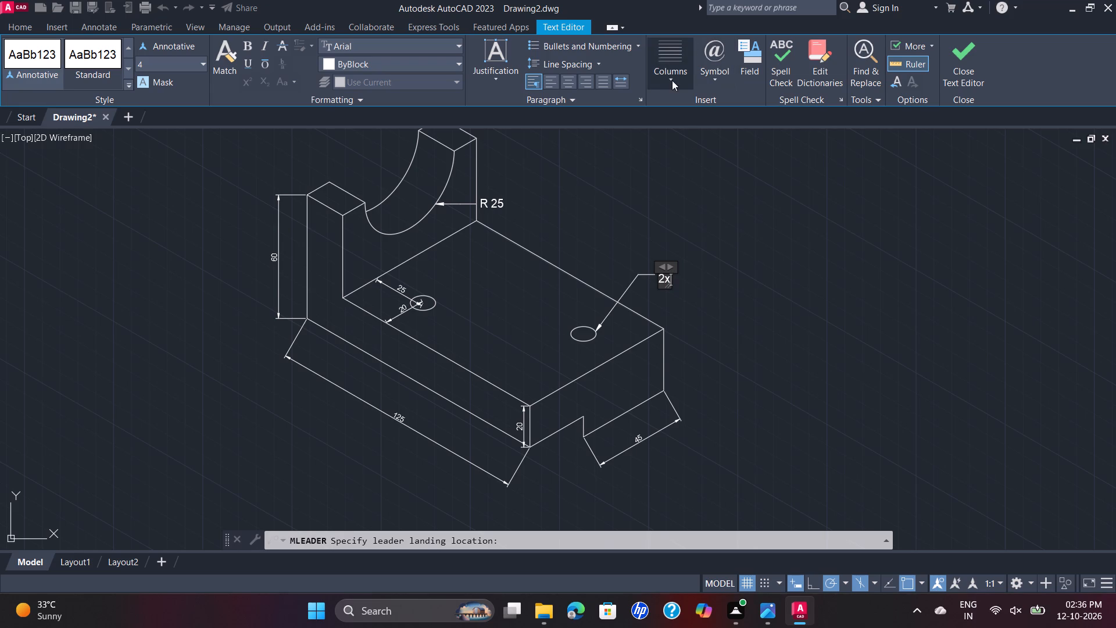
{"action": "left_click", "coordinate": [721, 81]}
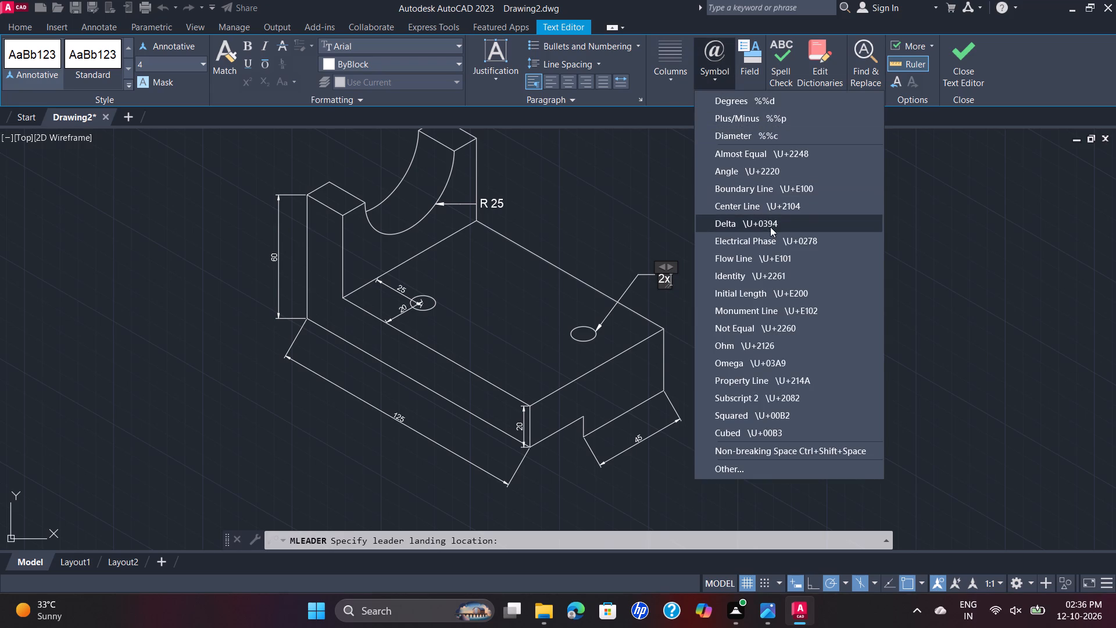
{"action": "left_click", "coordinate": [767, 138]}
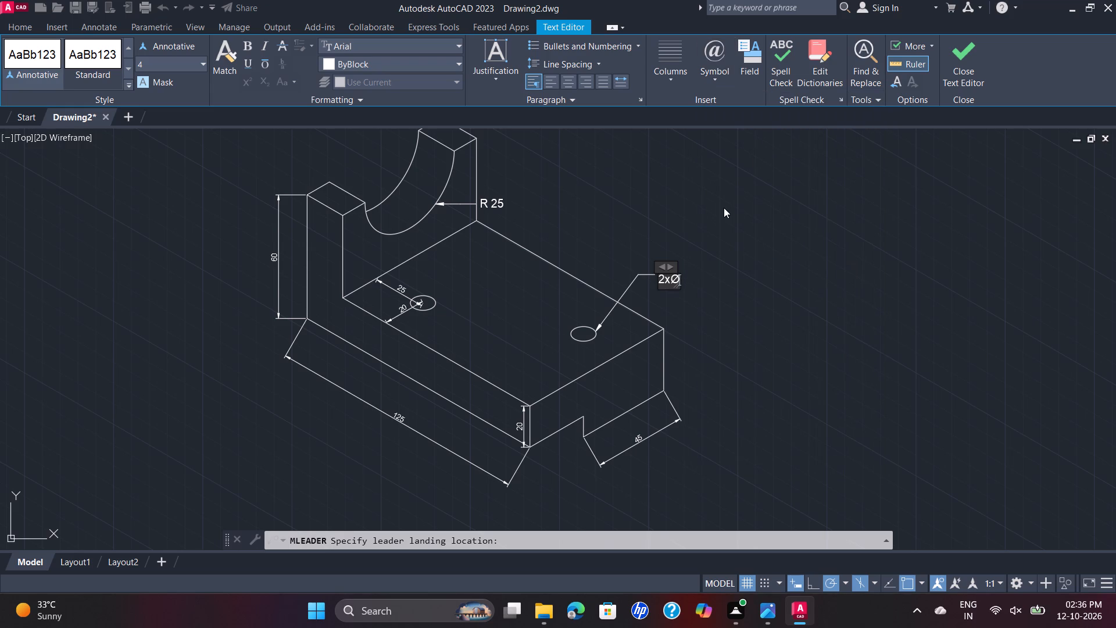
{"action": "type", "text": "10"}
{"action": "key", "text": "Return"}
{"action": "key", "text": "BackSpace"}
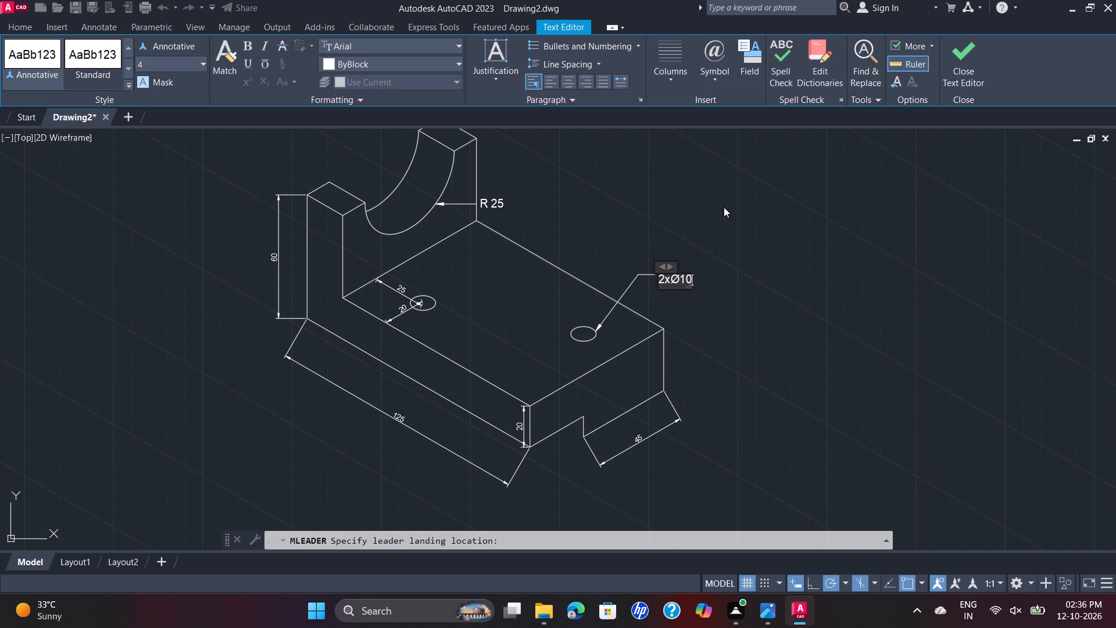
{"action": "left_click", "coordinate": [724, 207]}
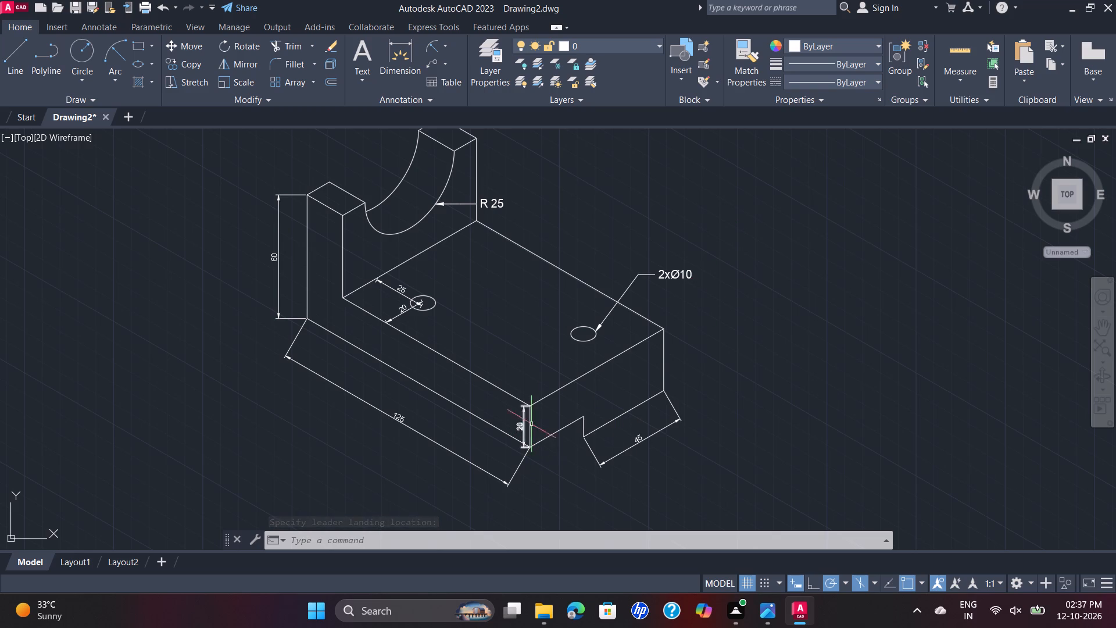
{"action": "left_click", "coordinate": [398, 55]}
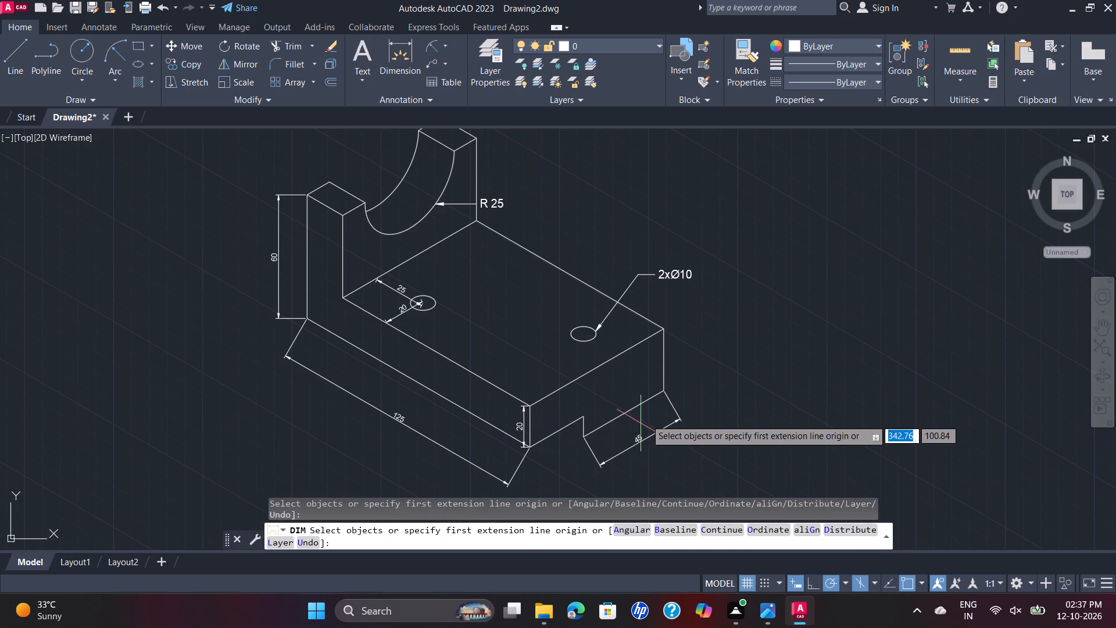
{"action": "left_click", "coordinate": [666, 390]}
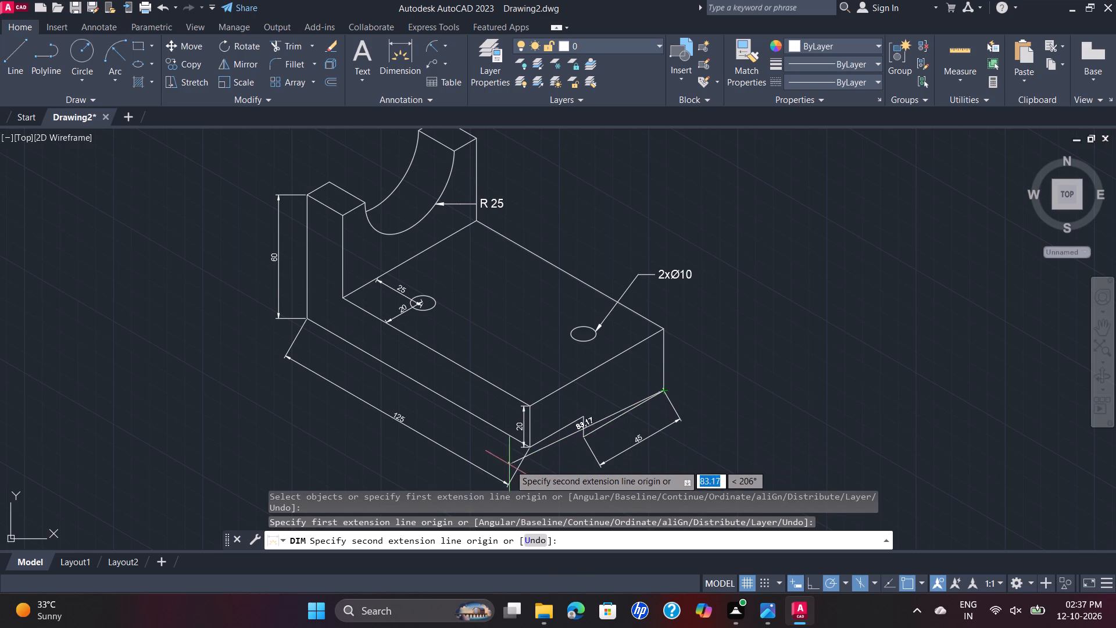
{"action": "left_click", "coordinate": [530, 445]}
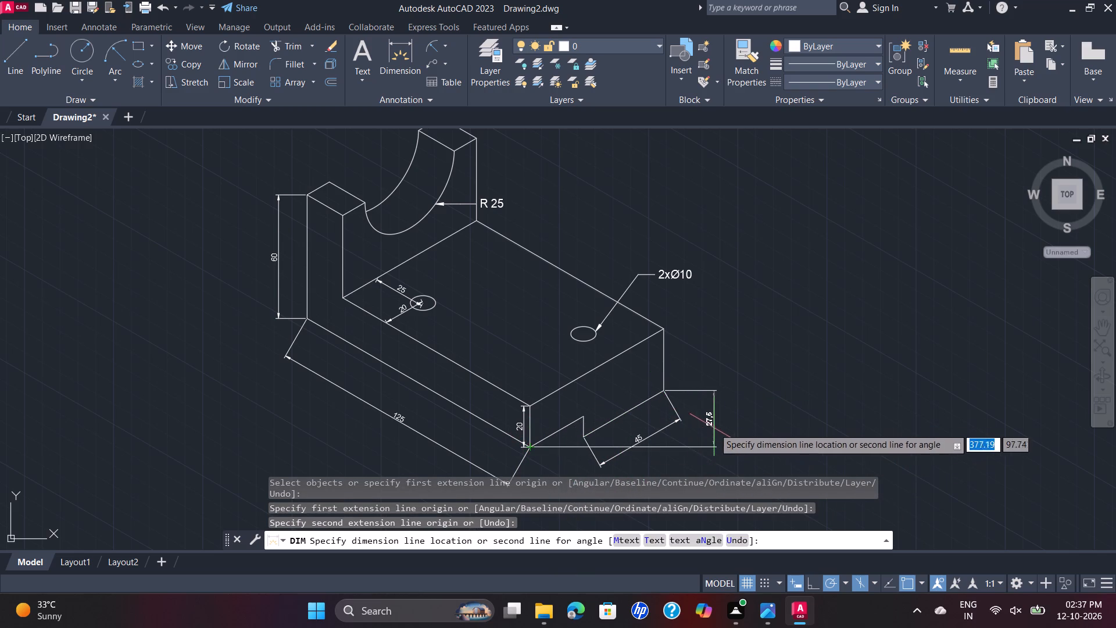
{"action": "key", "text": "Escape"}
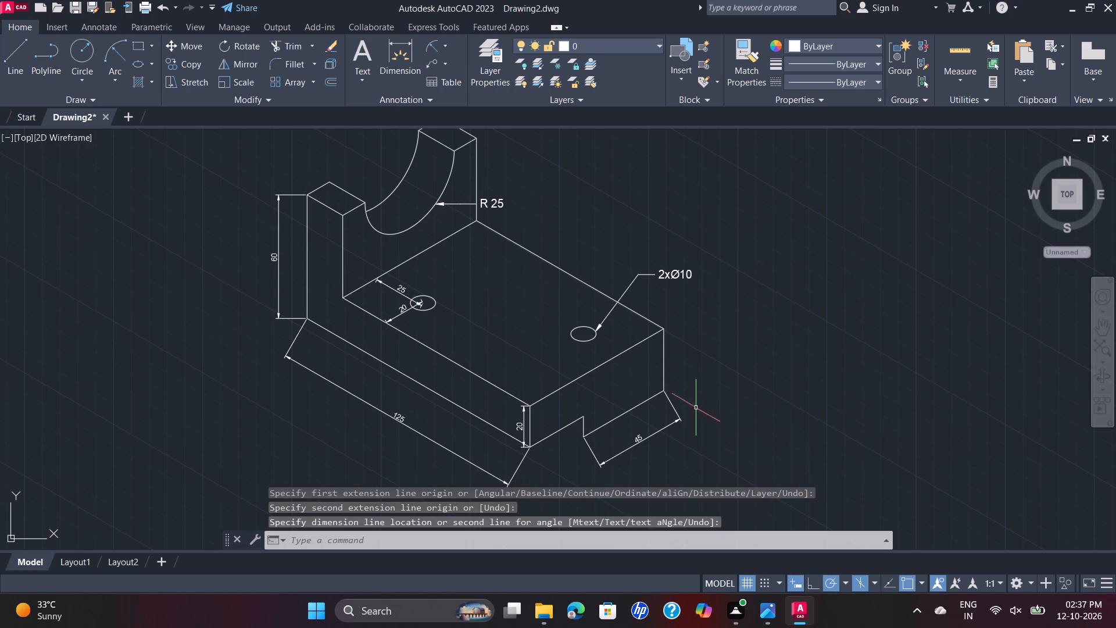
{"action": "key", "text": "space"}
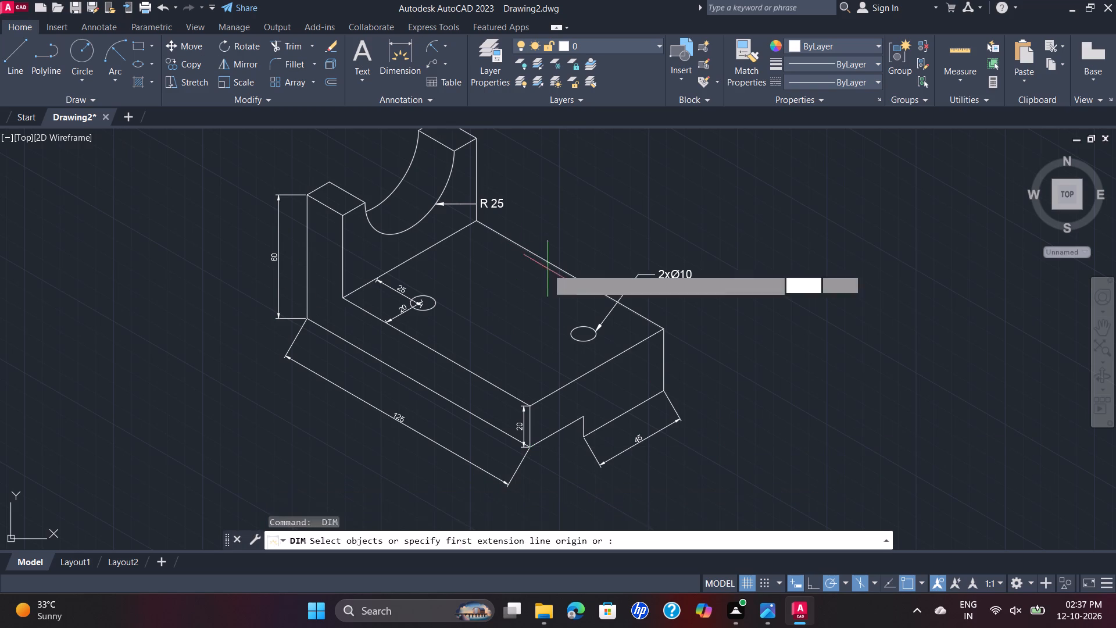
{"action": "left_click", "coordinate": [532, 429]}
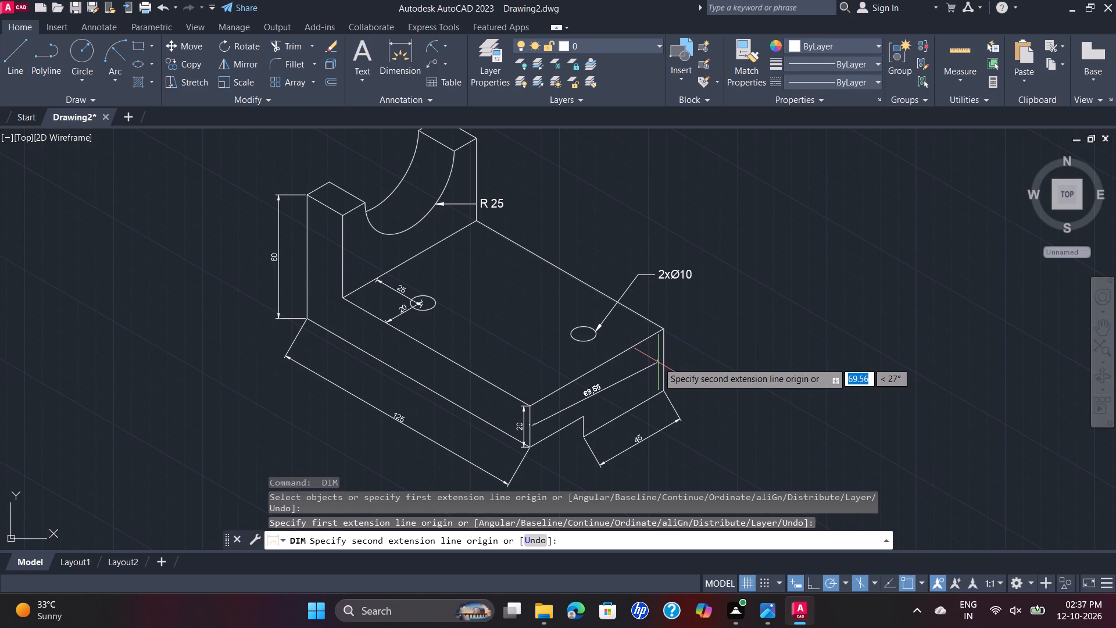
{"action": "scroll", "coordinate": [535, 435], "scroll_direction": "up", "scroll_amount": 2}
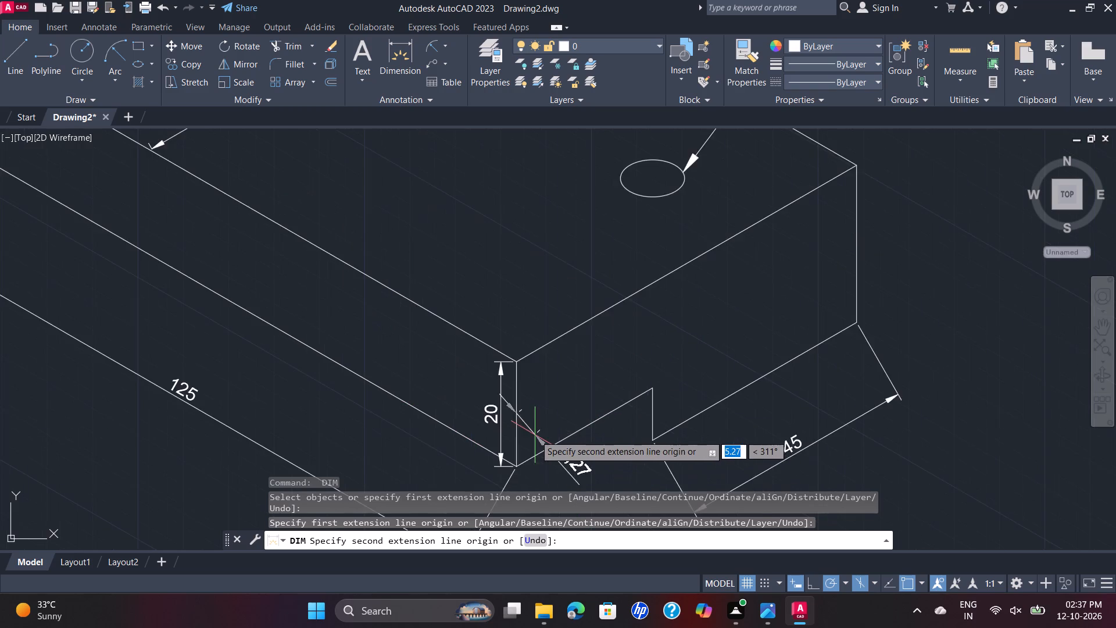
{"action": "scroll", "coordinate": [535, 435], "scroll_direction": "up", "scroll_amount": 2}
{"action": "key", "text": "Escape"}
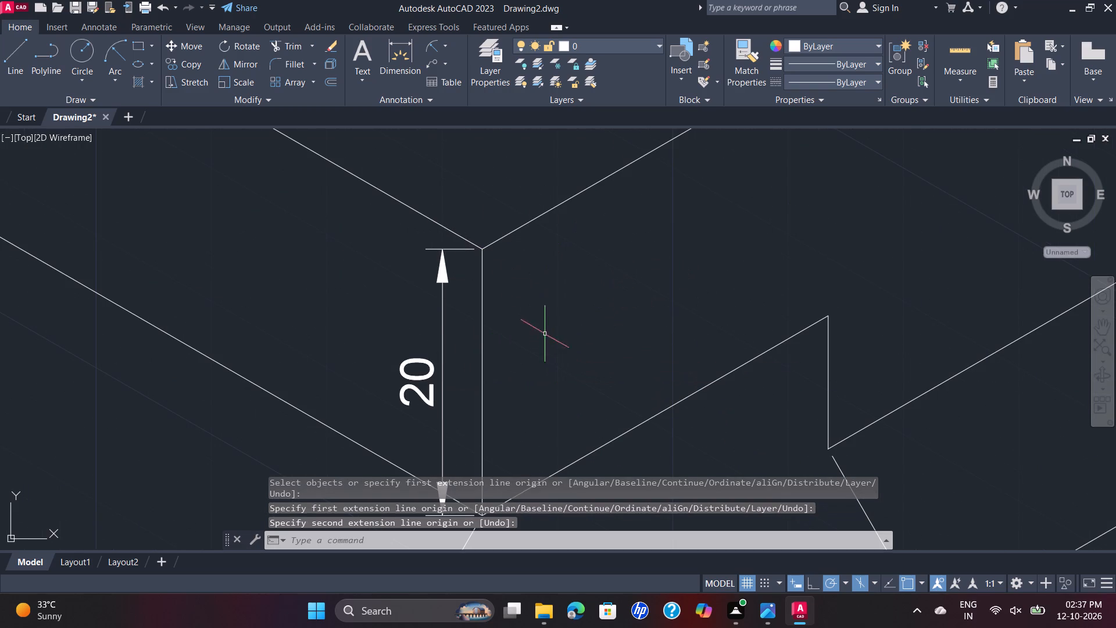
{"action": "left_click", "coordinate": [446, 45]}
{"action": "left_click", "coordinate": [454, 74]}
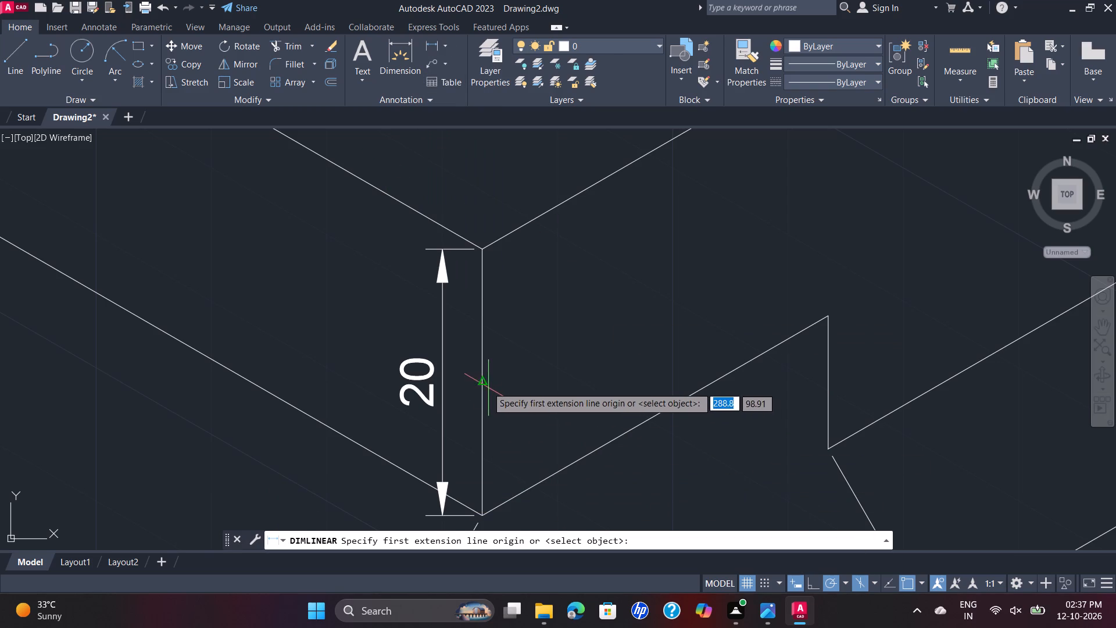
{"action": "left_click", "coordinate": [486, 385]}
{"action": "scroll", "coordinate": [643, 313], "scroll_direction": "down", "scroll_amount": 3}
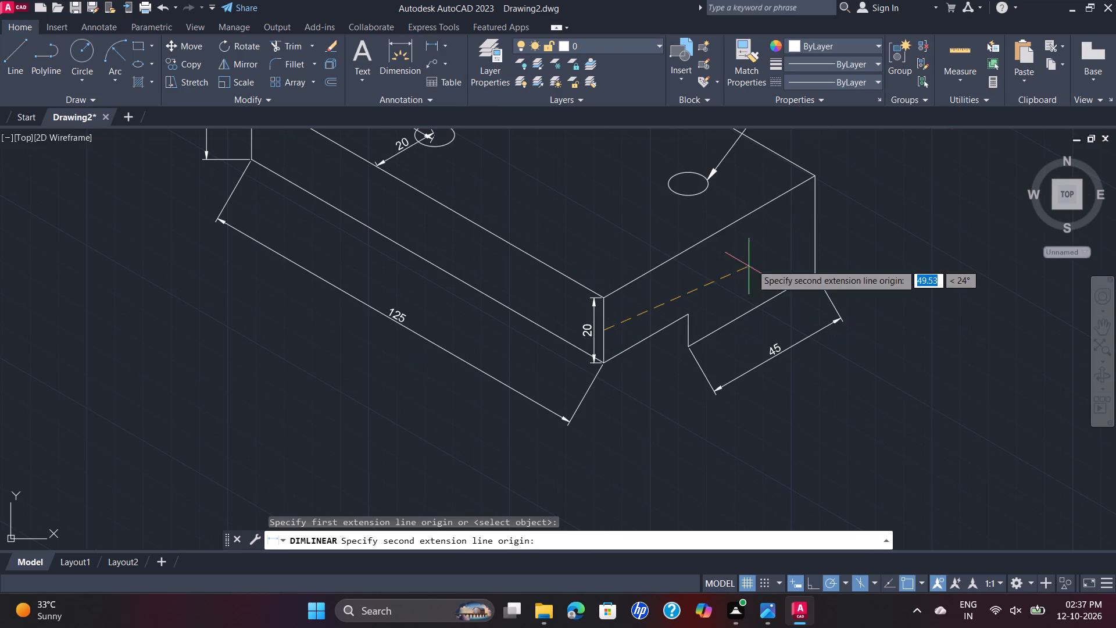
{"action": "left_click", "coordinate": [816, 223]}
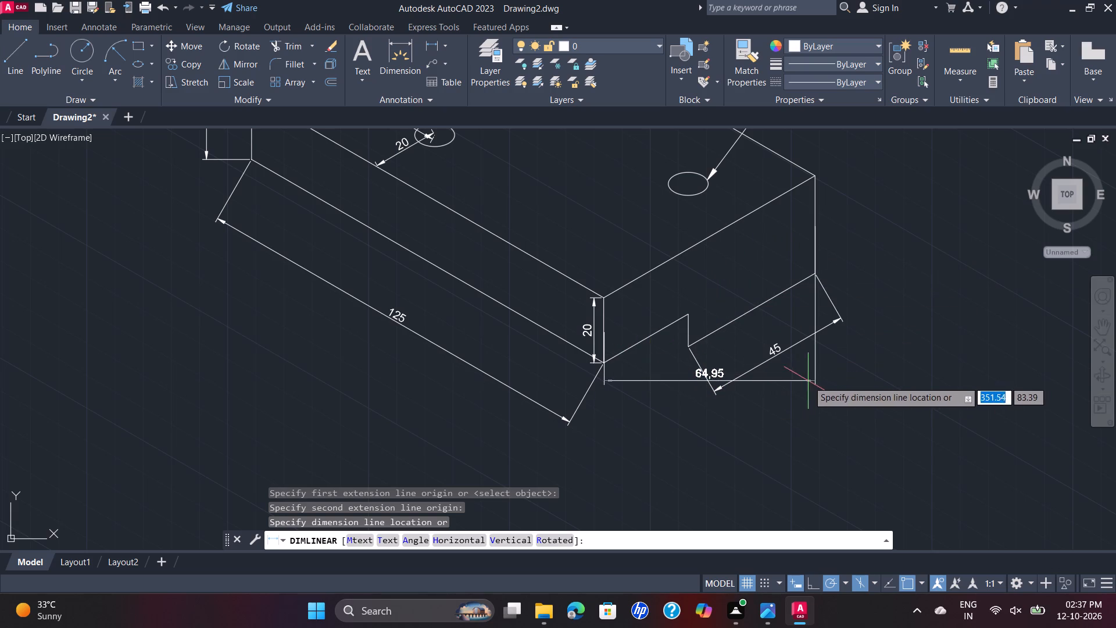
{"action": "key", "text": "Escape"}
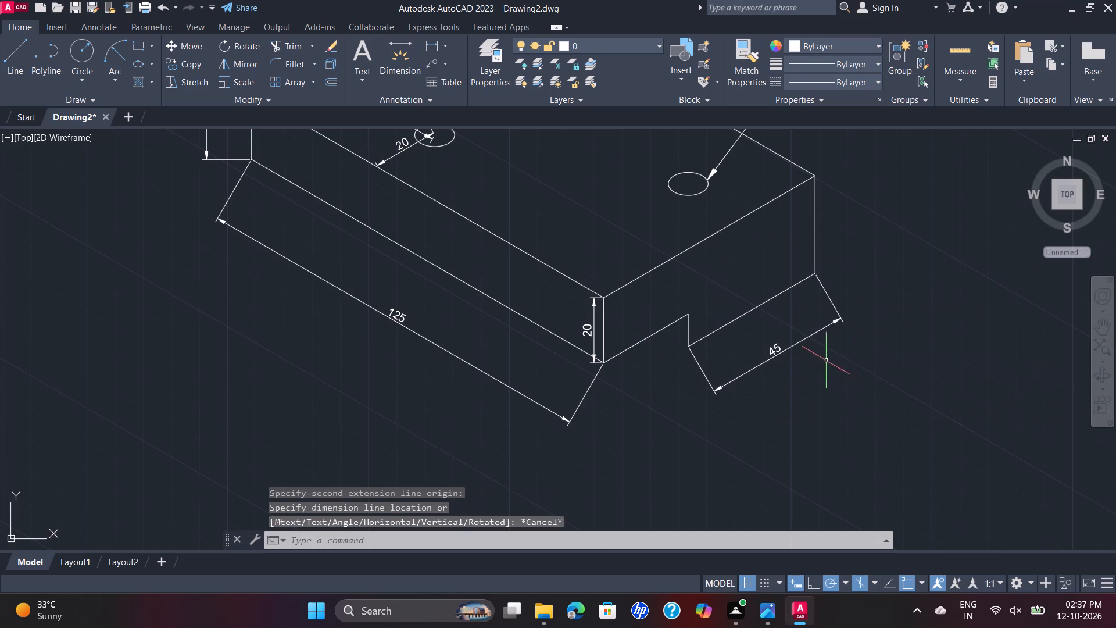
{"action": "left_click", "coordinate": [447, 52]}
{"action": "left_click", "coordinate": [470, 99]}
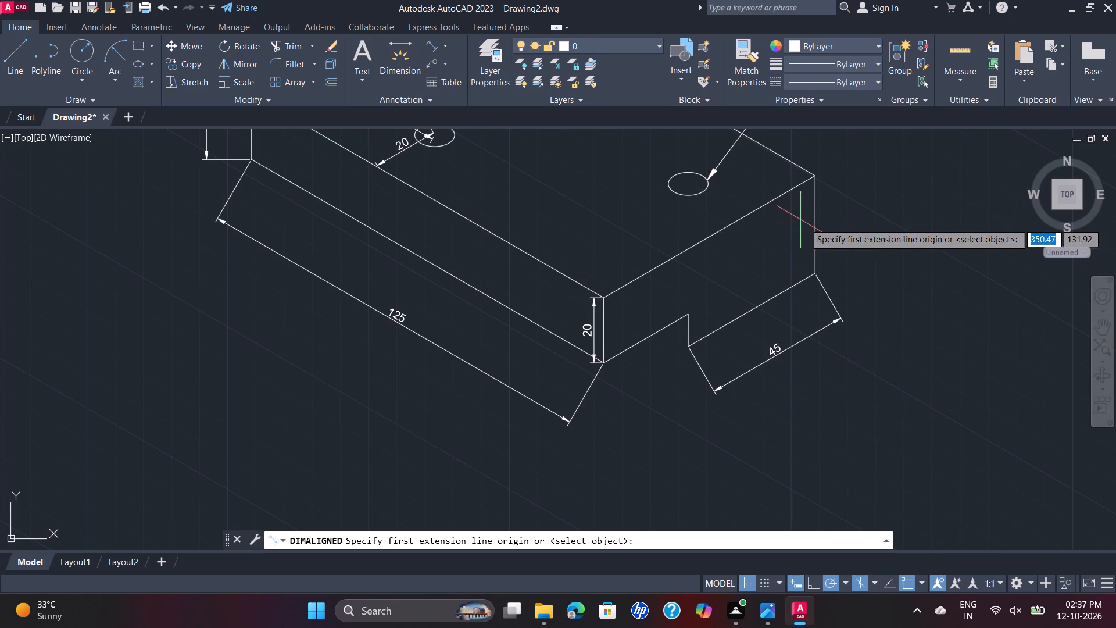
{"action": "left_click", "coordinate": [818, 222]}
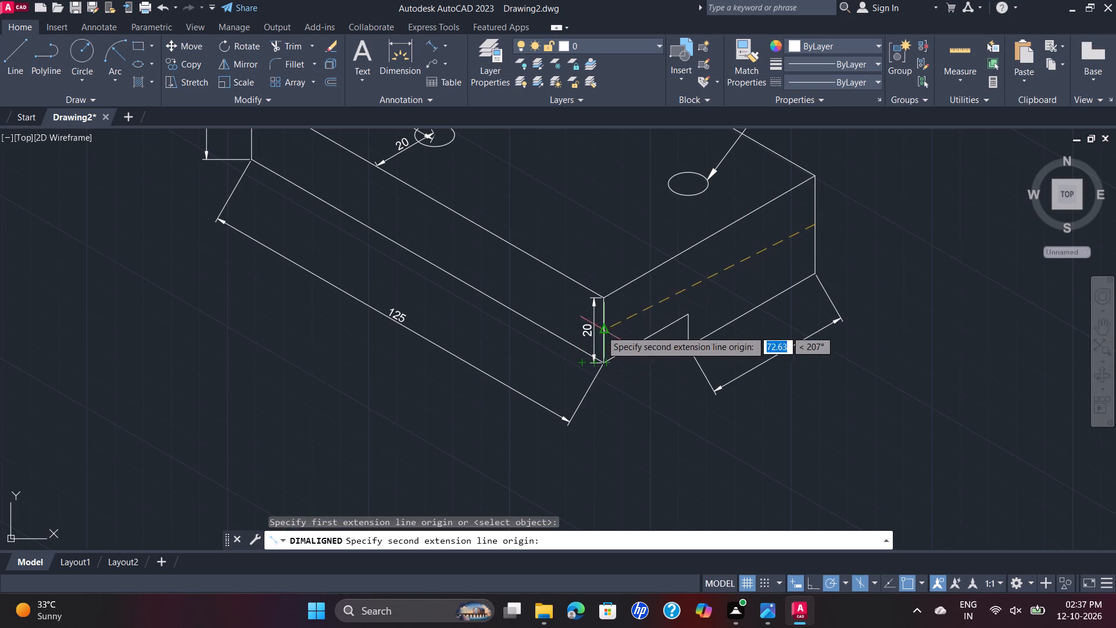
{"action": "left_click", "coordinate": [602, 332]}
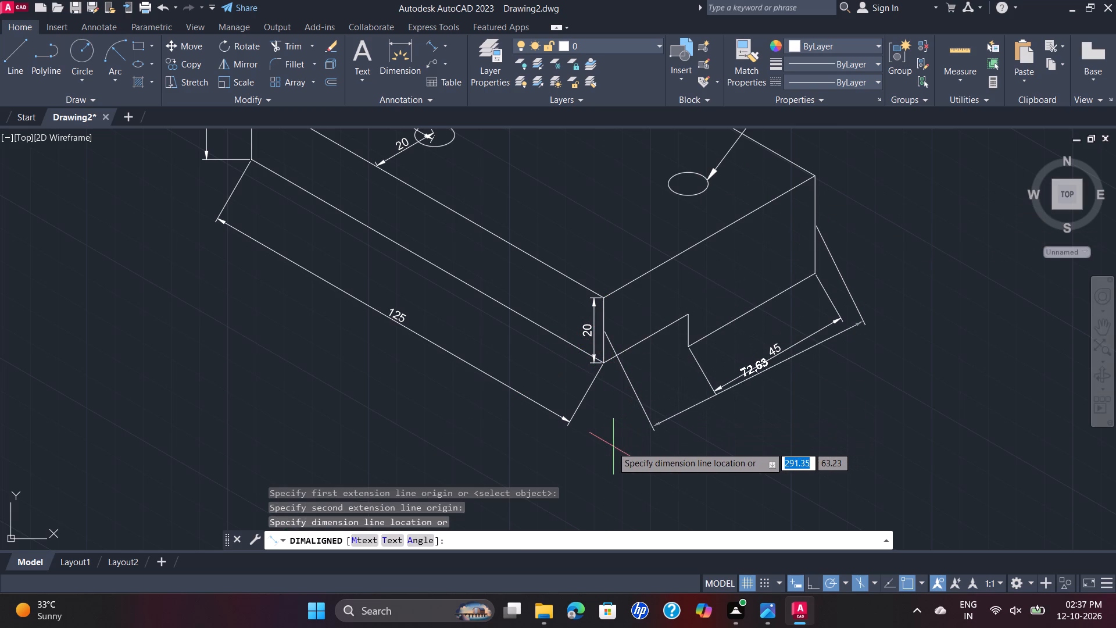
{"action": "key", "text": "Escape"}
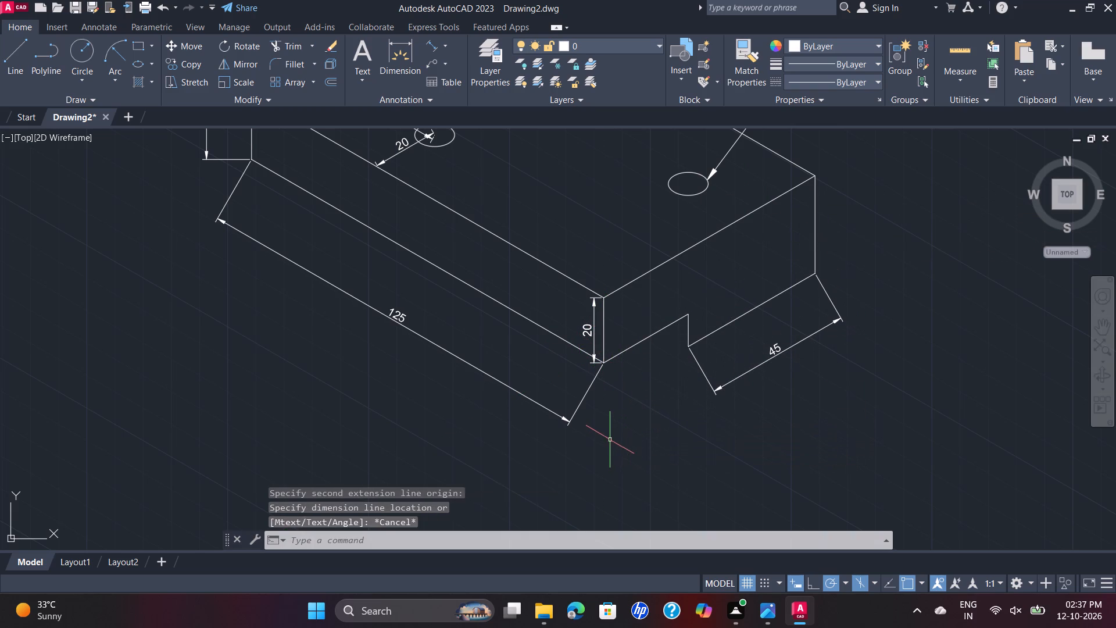
Dimension the top edge of the base's notched end face, placing the dimension line outside the existing dimension of the notched bottom edge.
{"action": "scroll", "coordinate": [888, 200], "scroll_direction": "down", "scroll_amount": 1}
{"action": "middle_click_drag", "start_coordinate": [888, 200], "coordinate": [706, 336]}
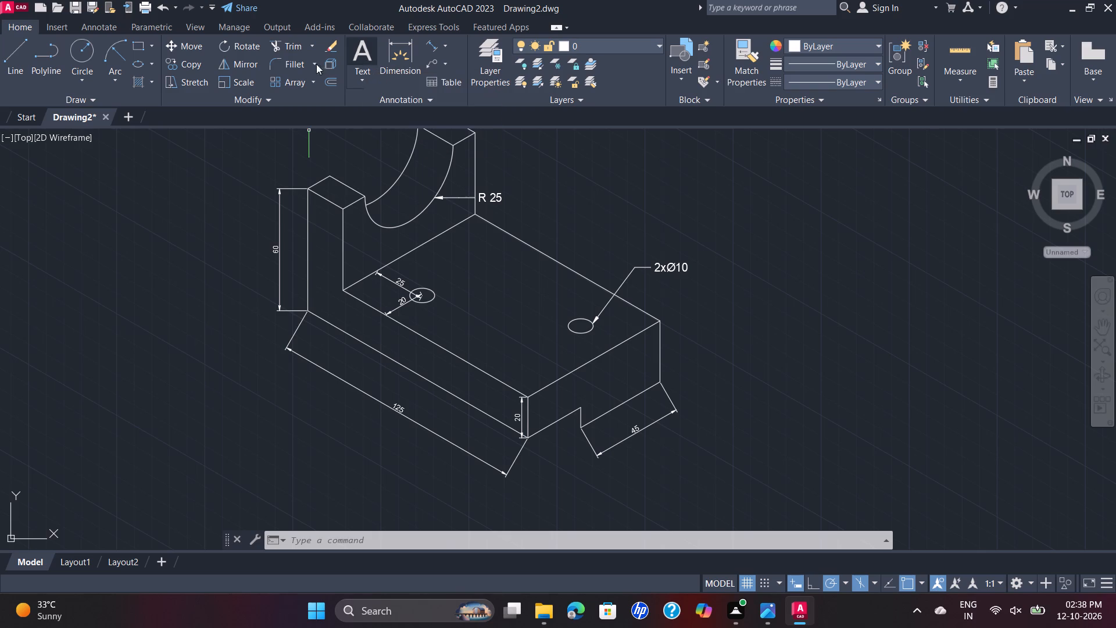
{"action": "left_click", "coordinate": [400, 52]}
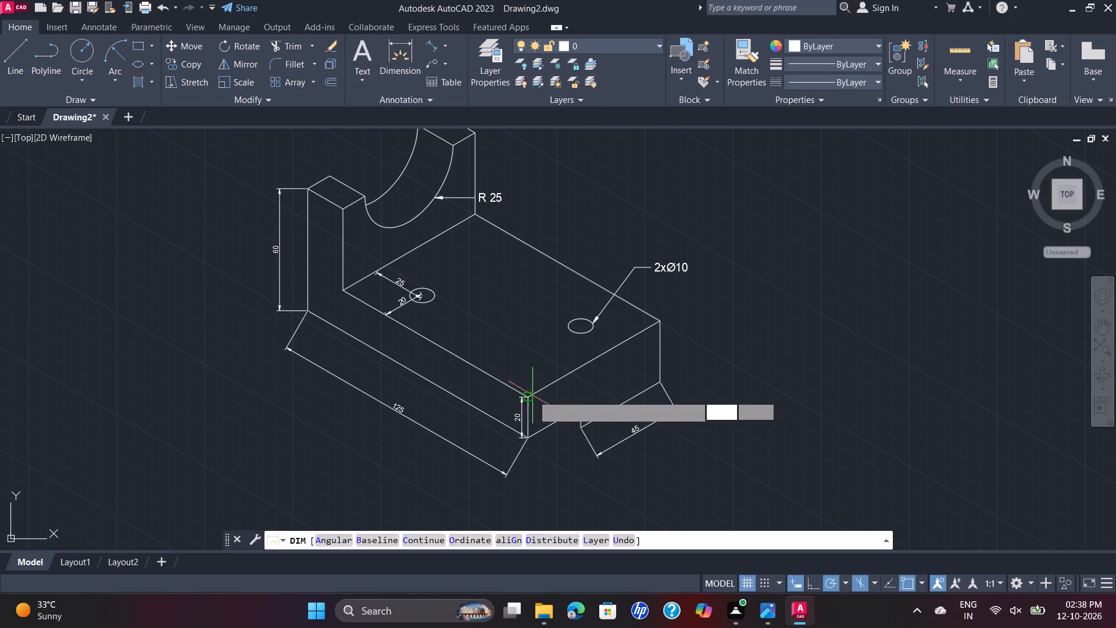
{"action": "left_click", "coordinate": [532, 396]}
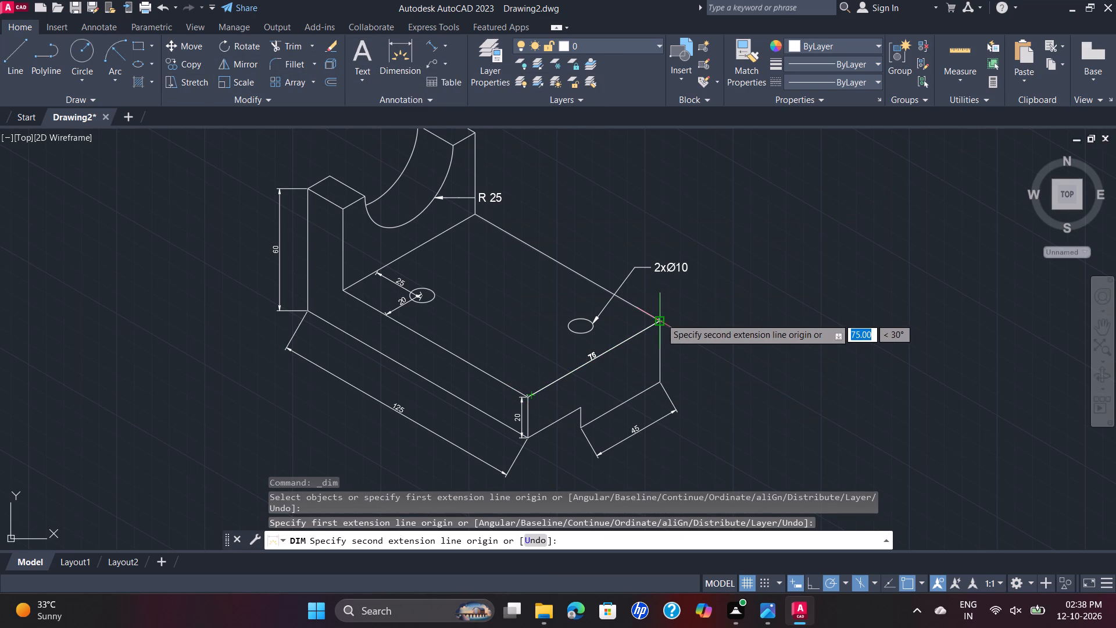
{"action": "left_click", "coordinate": [661, 318]}
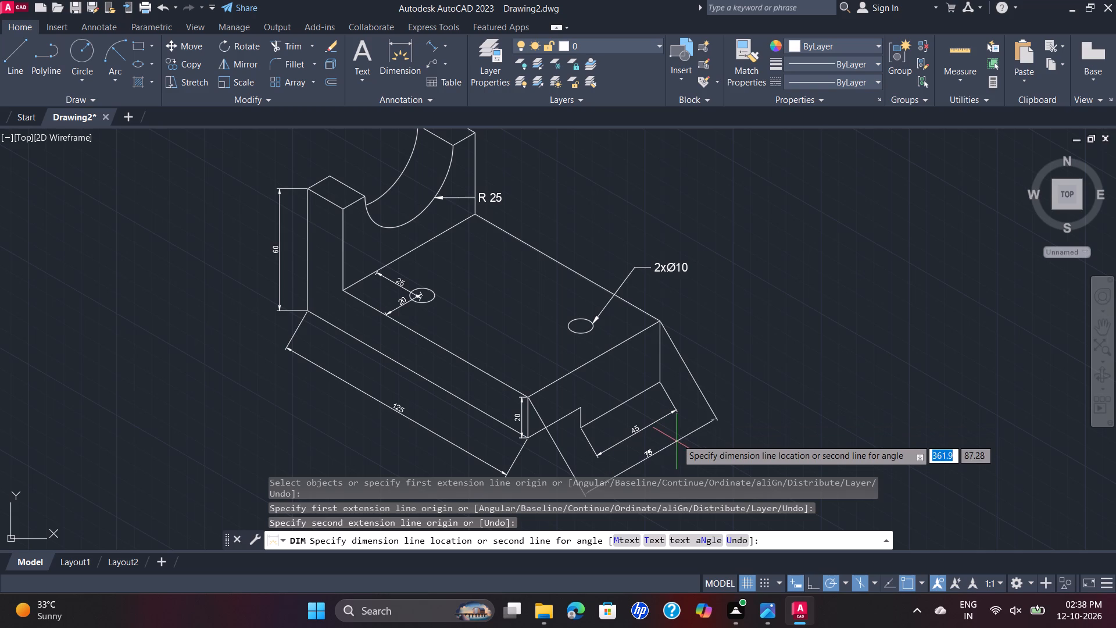
{"action": "left_click", "coordinate": [672, 434]}
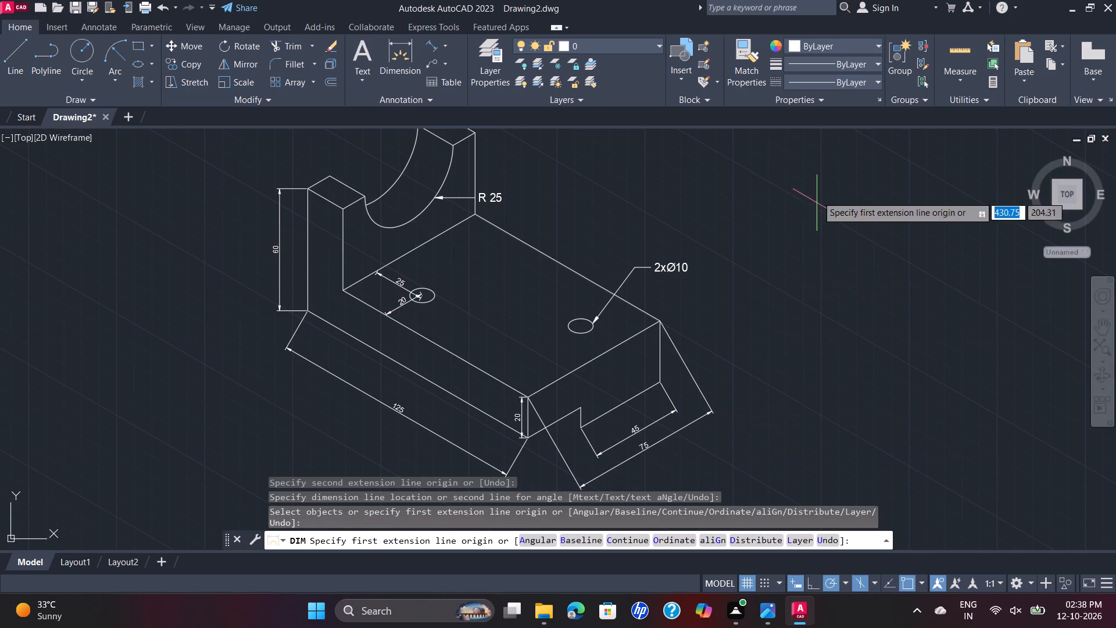
Dimension the height of the far vertical edge on the base's notched end face, placing it just outside the part.
{"action": "left_click", "coordinate": [661, 323]}
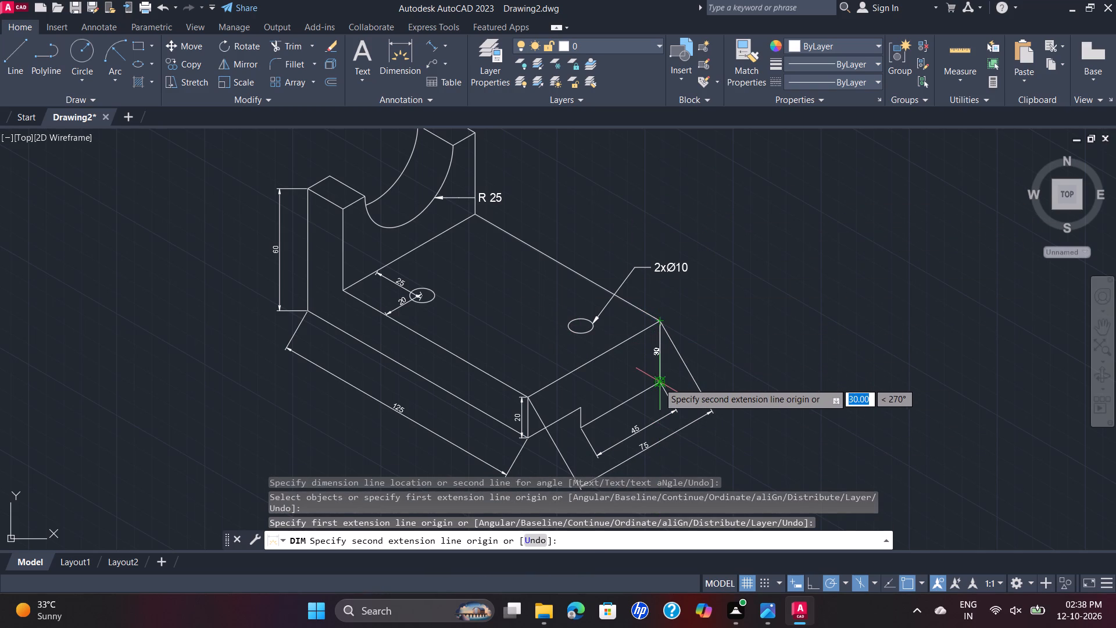
{"action": "left_click", "coordinate": [659, 383]}
{"action": "left_click", "coordinate": [677, 372]}
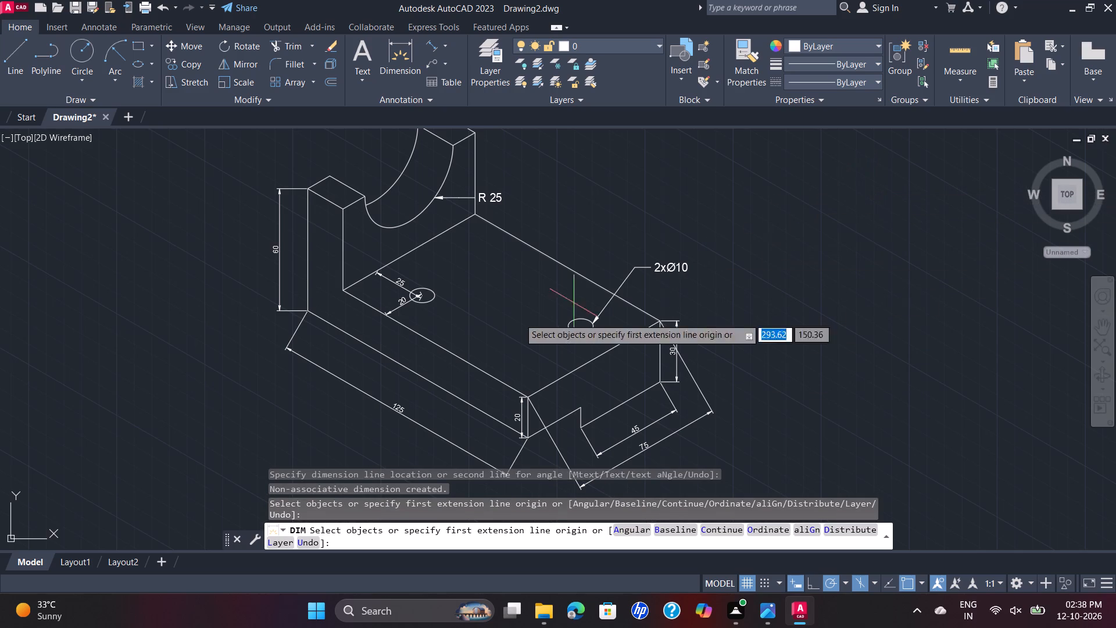
Dimension the short outer top edge of the upright beside the semicircular cutout, placing it above the edge.
{"action": "scroll", "coordinate": [394, 256], "scroll_direction": "down", "scroll_amount": 1}
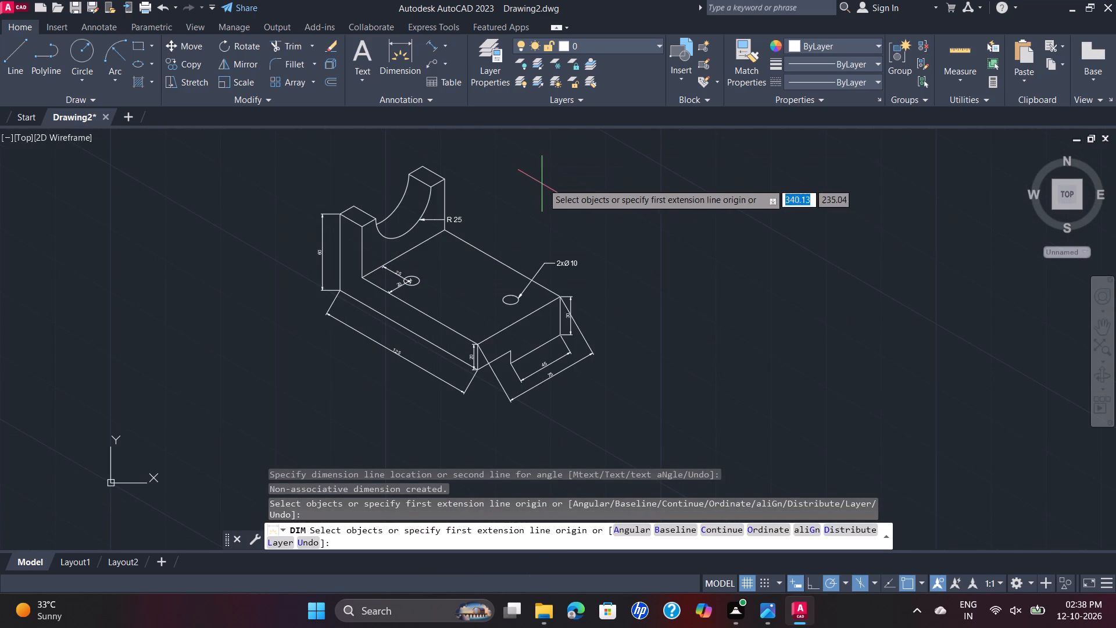
{"action": "scroll", "coordinate": [549, 185], "scroll_direction": "up", "scroll_amount": 1}
{"action": "scroll", "coordinate": [550, 188], "scroll_direction": "down", "scroll_amount": 1}
{"action": "scroll", "coordinate": [551, 189], "scroll_direction": "up", "scroll_amount": 1}
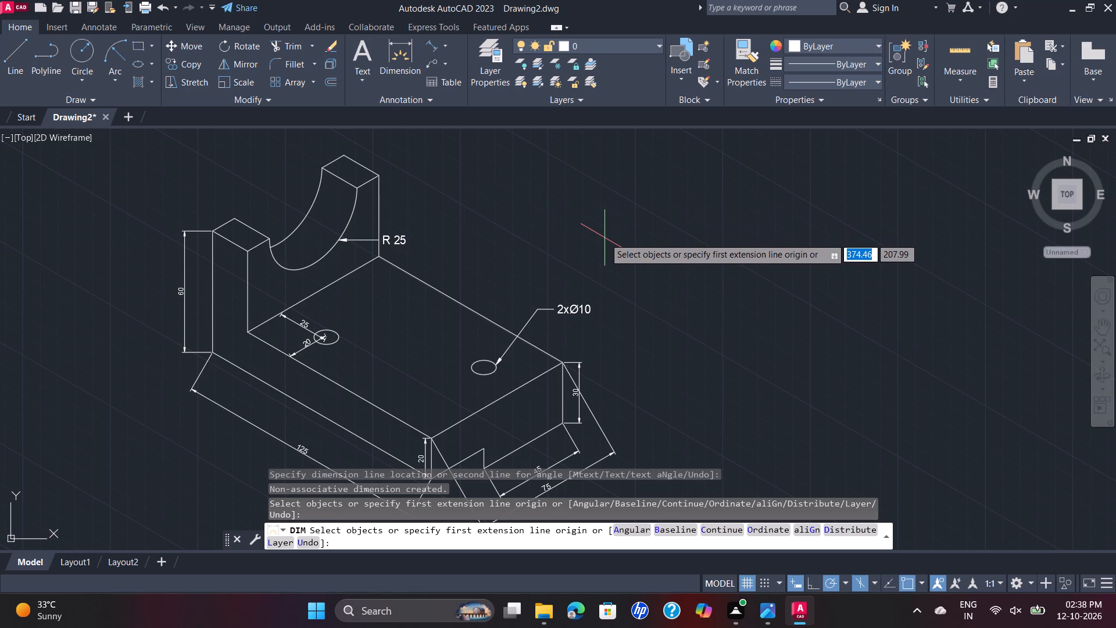
{"action": "left_click", "coordinate": [208, 232]}
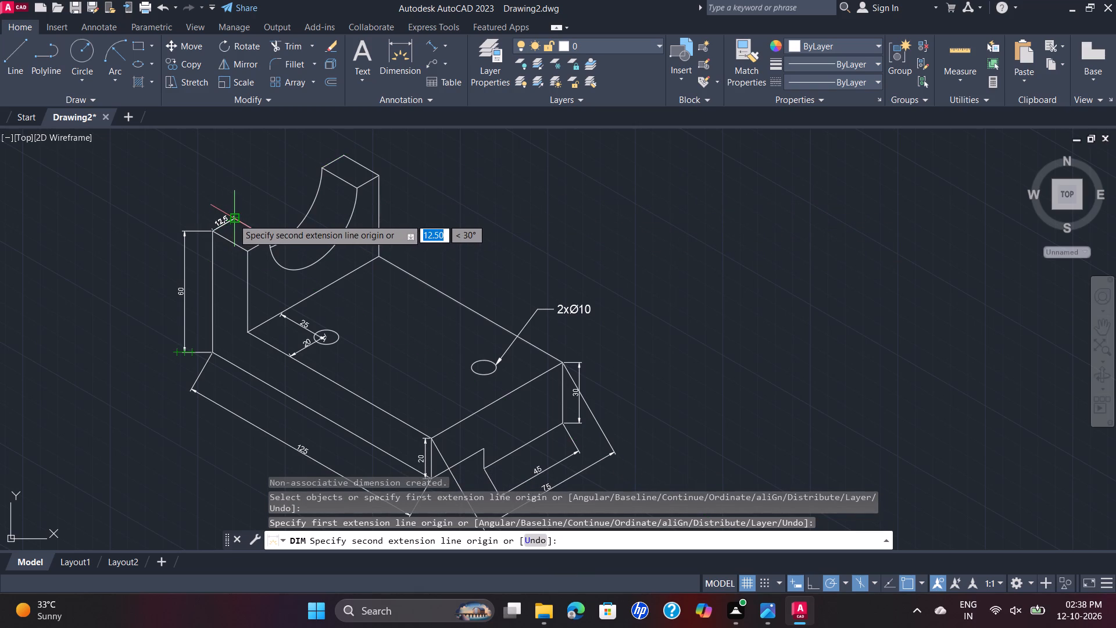
{"action": "left_click", "coordinate": [234, 219]}
{"action": "left_click", "coordinate": [221, 204]}
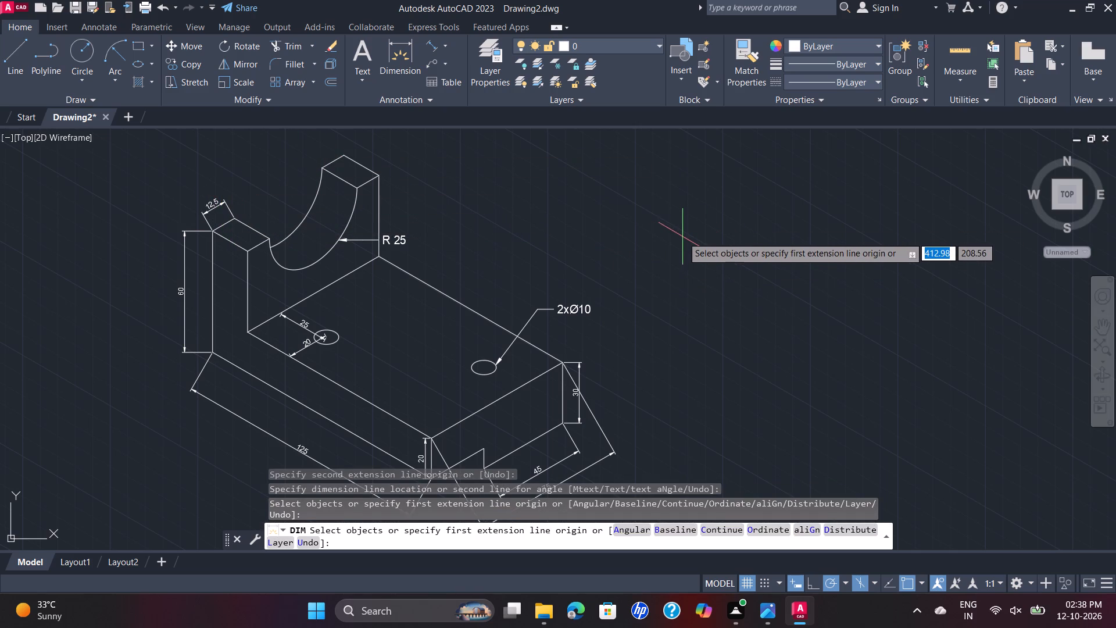
Save the drawing in the Documents folder under the name "D 7 RA".
{"action": "key", "text": "ctrl+s"}
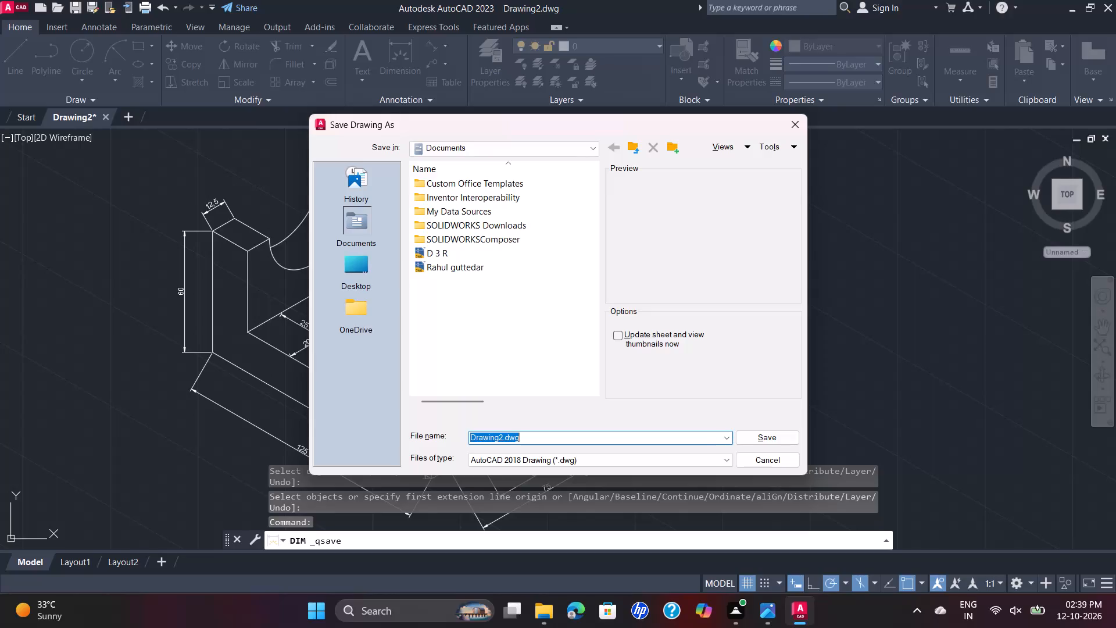
{"action": "key", "text": "d"}
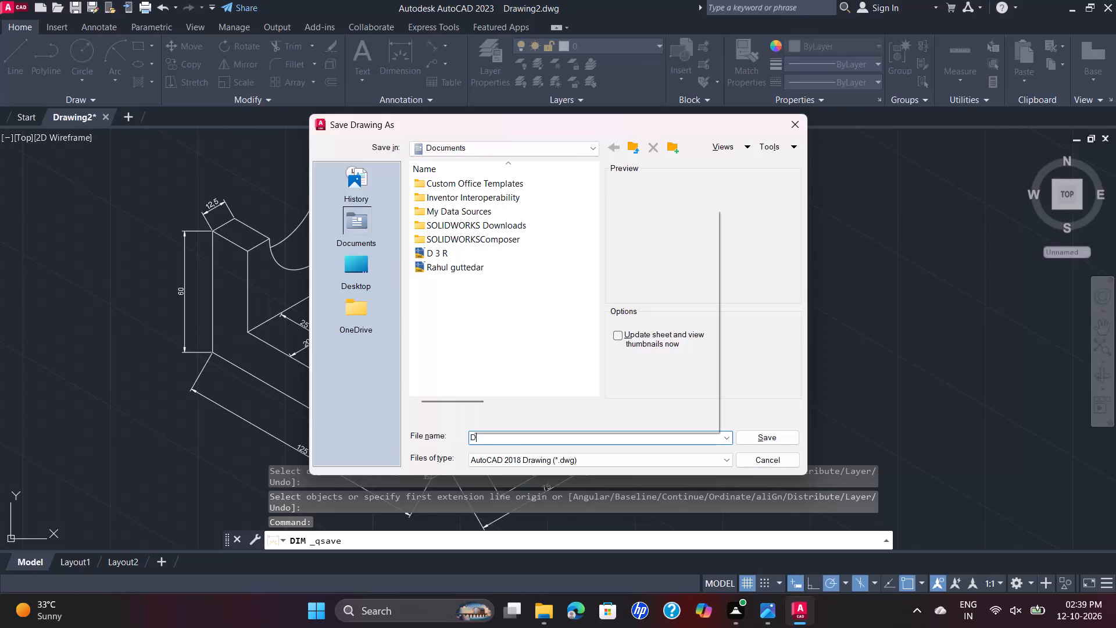
{"action": "key", "text": "space"}
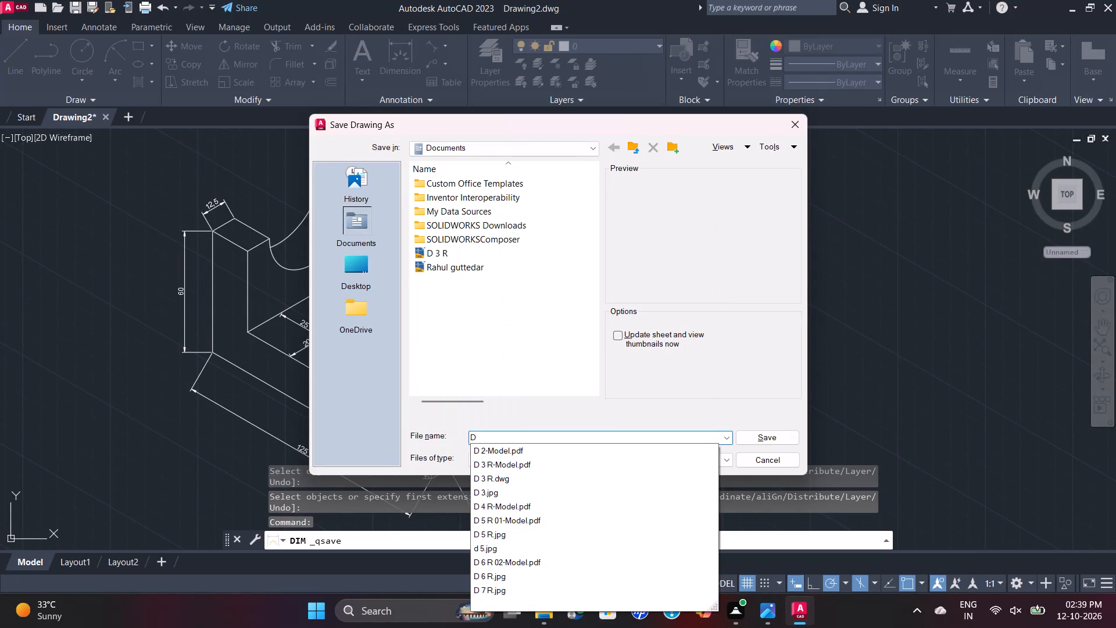
{"action": "key", "text": "7"}
{"action": "key", "text": "a"}
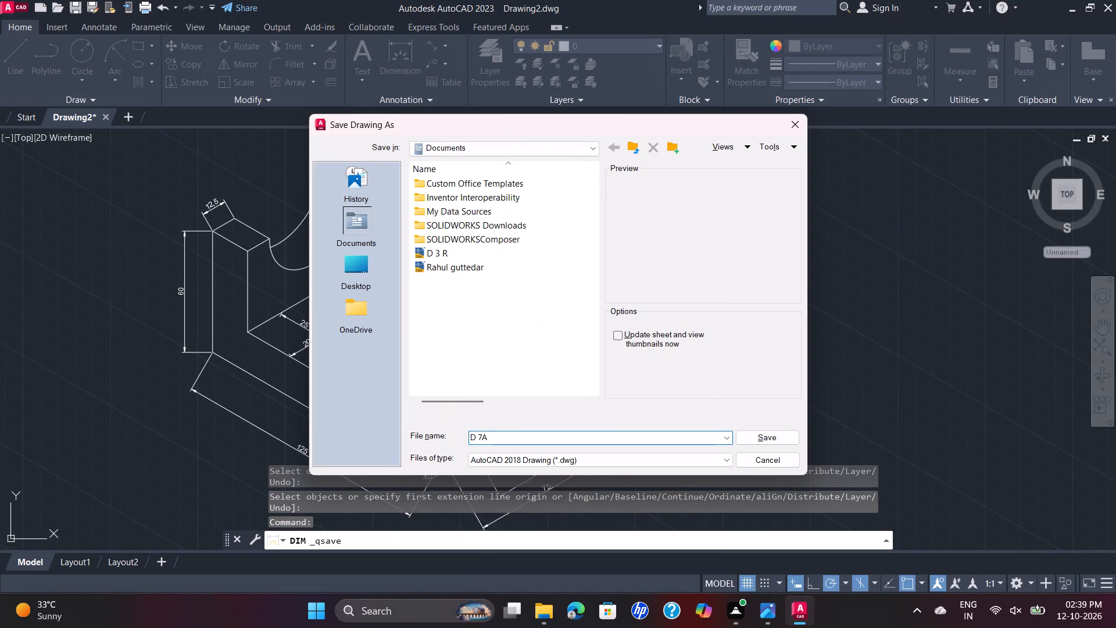
{"action": "key", "text": "BackSpace"}
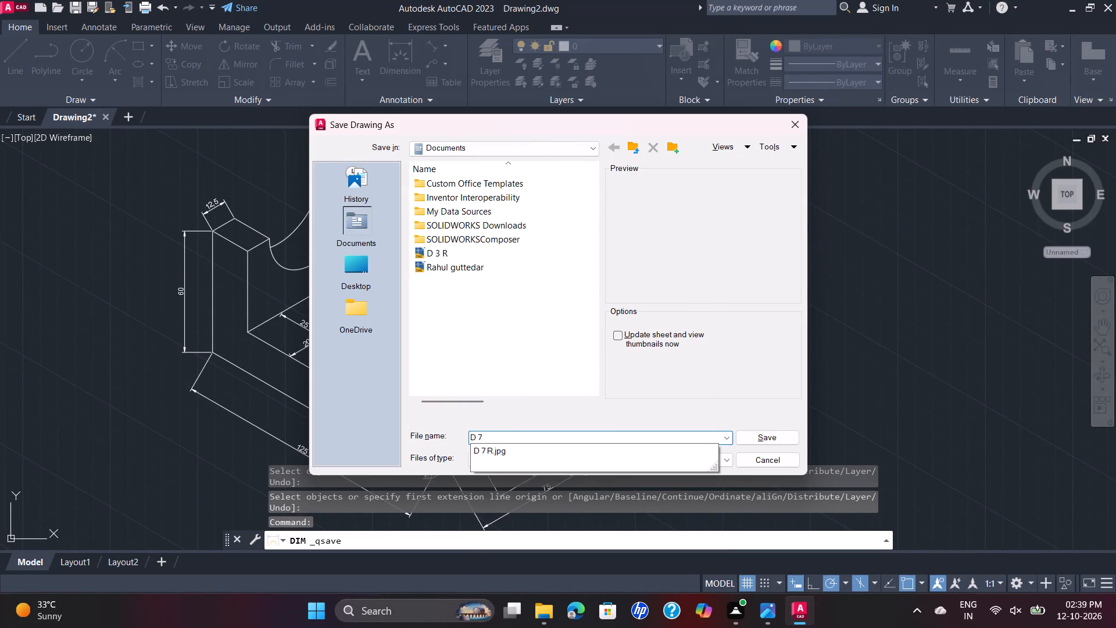
{"action": "key", "text": "space"}
{"action": "type", "text": "RA"}
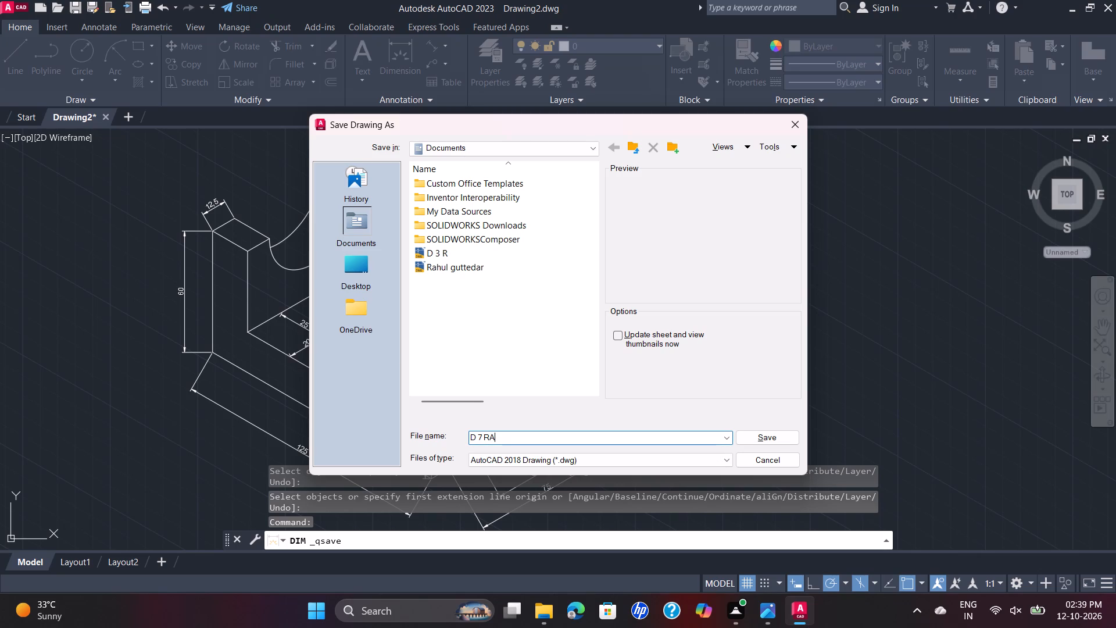
{"action": "left_click", "coordinate": [765, 430]}
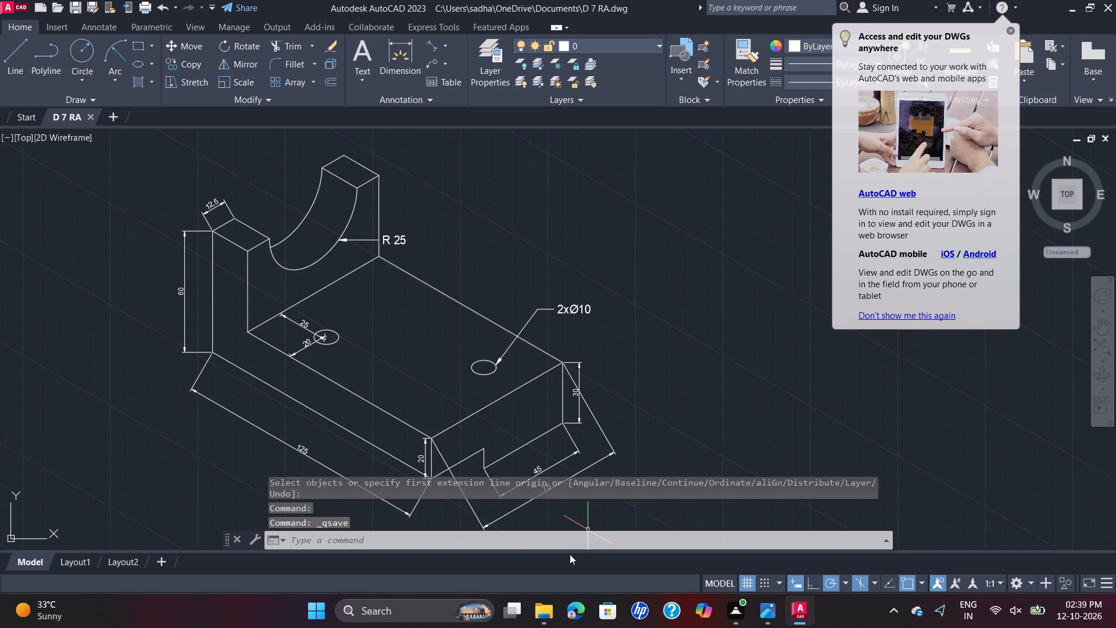
Start plotting the drawing, with DWG To PDF.pc3 as the plotter.
{"action": "type", "text": "PLO"}
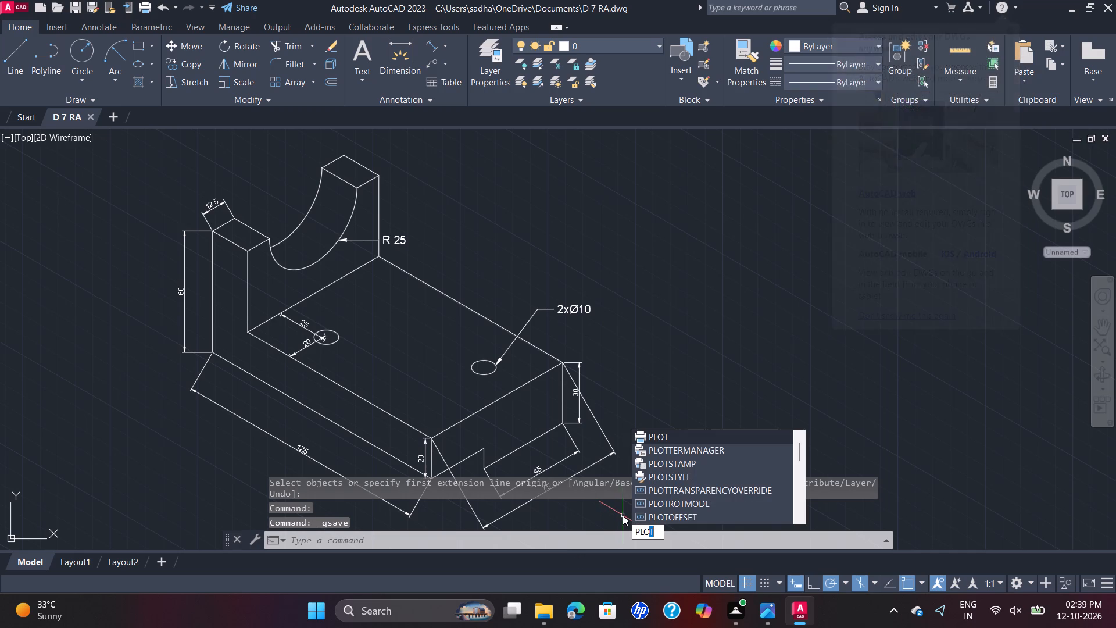
{"action": "key", "text": "t"}
{"action": "key", "text": "Return"}
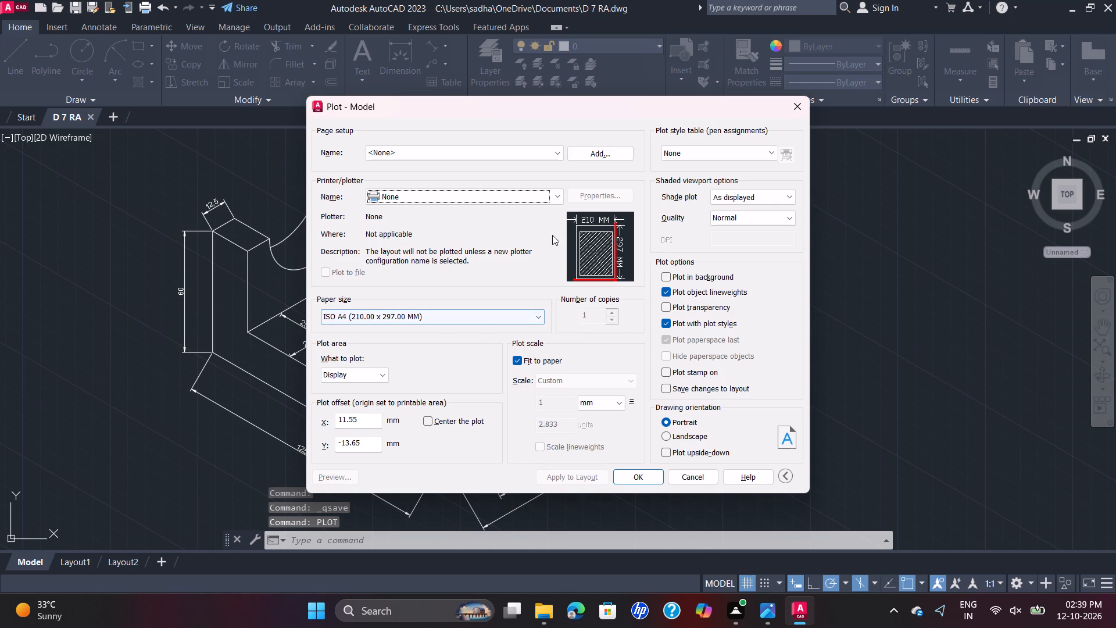
{"action": "left_click", "coordinate": [558, 198]}
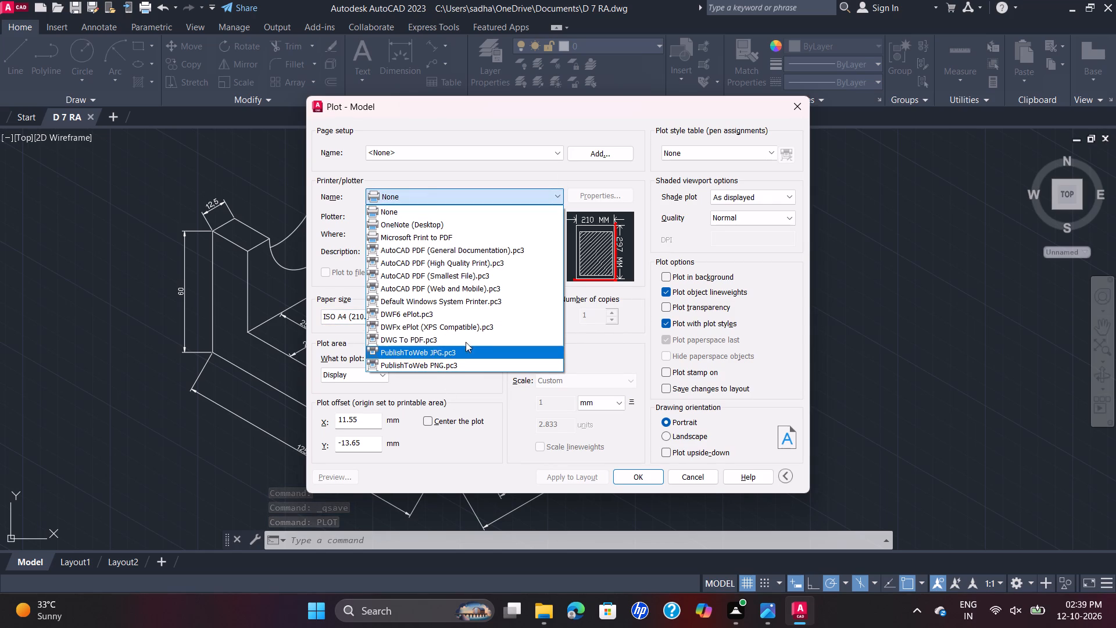
{"action": "left_click", "coordinate": [472, 342]}
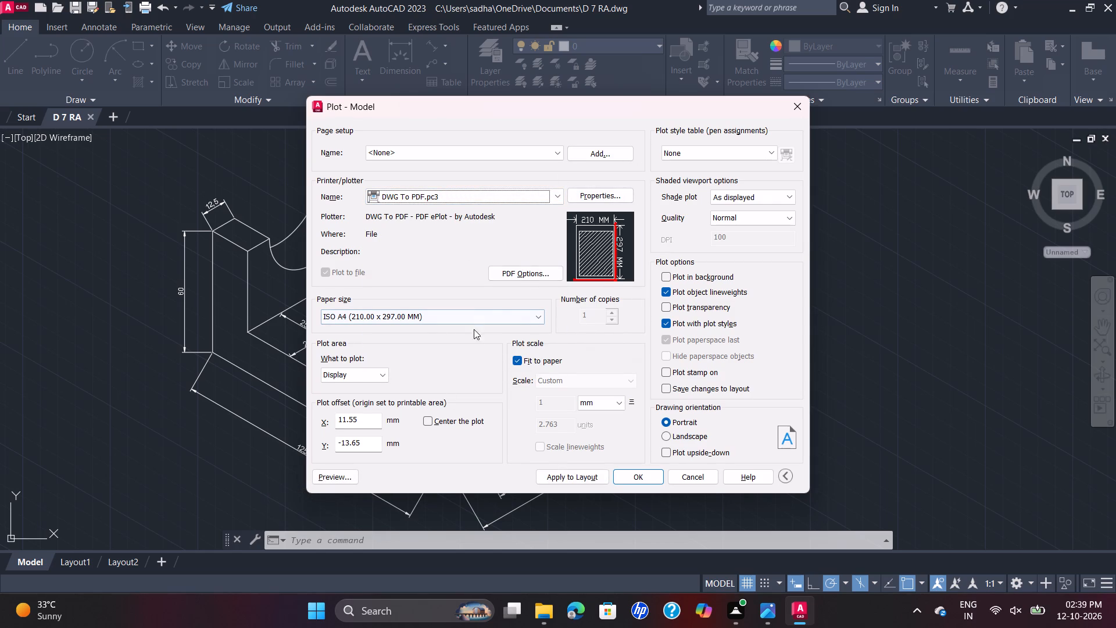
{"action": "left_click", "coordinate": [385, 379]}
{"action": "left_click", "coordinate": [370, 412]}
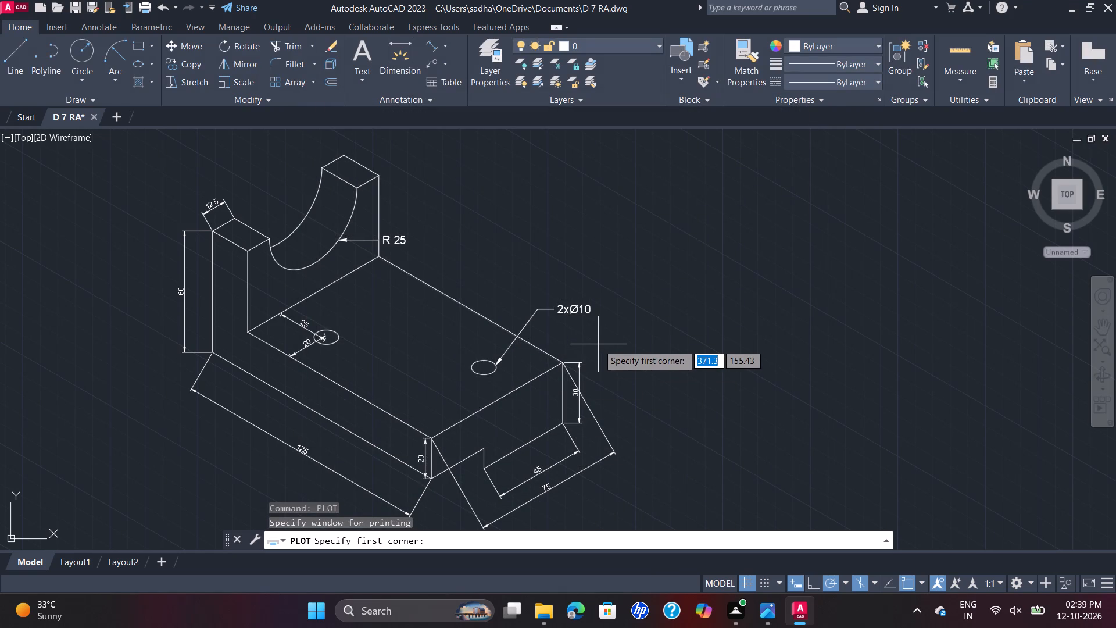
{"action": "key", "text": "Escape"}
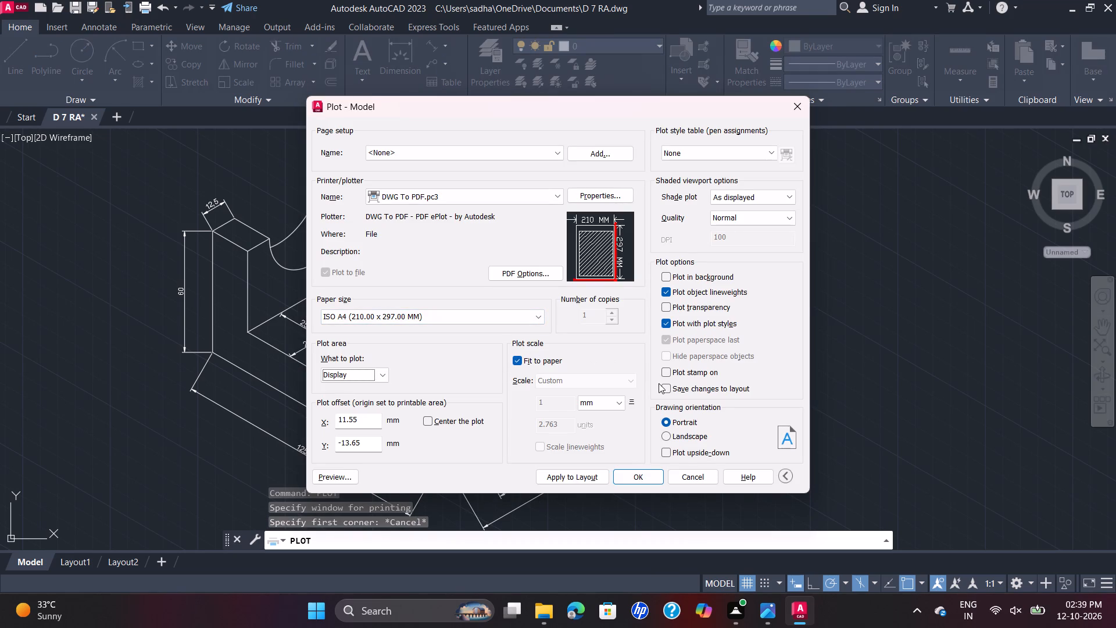
Set the plot's drawing orientation to Landscape and select DWG To PDF.pc3 again as the plotter.
{"action": "left_click", "coordinate": [663, 437]}
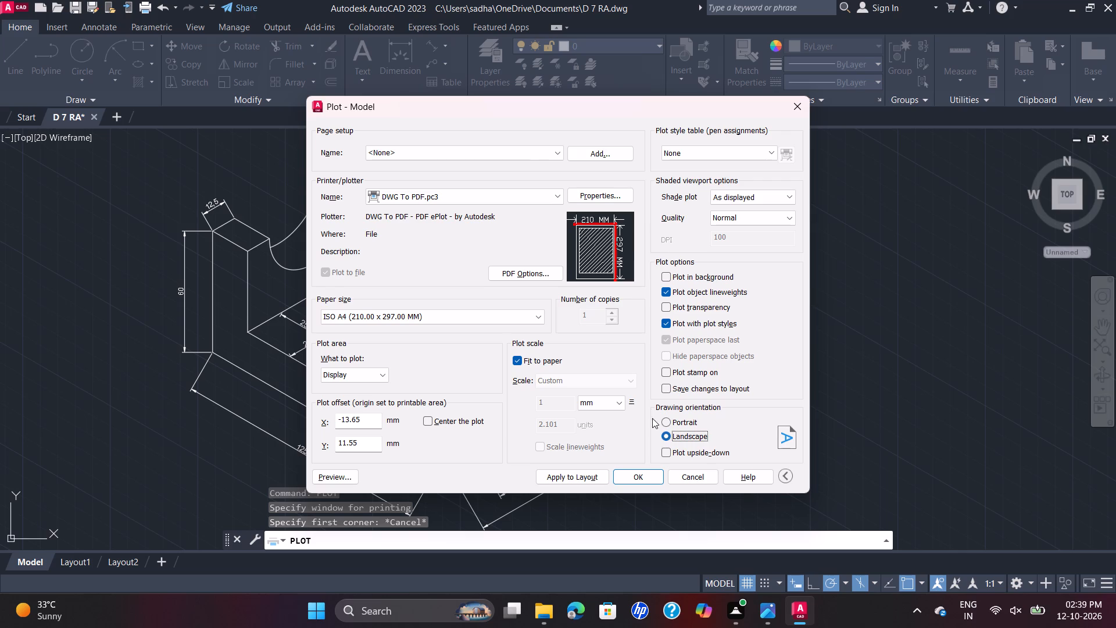
{"action": "left_click", "coordinate": [554, 201]}
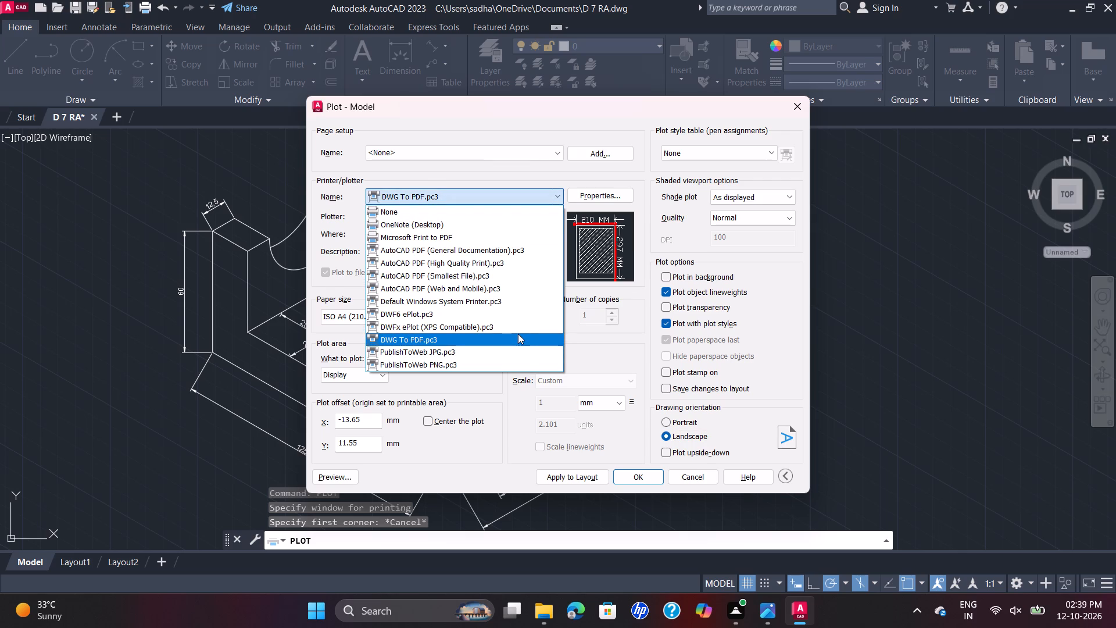
{"action": "left_click", "coordinate": [518, 334]}
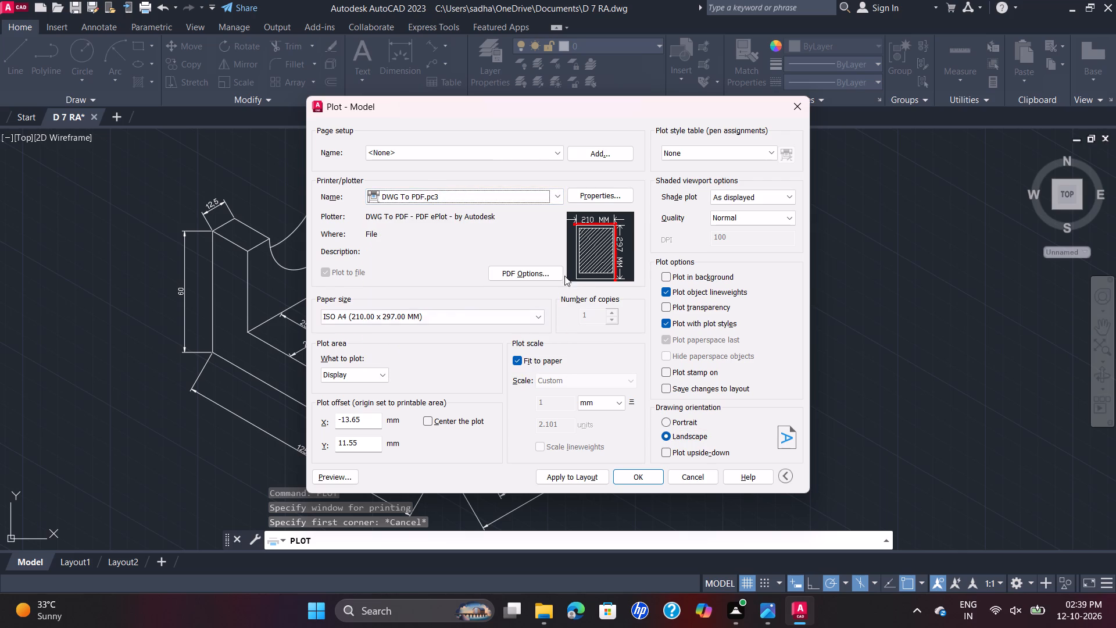
Set the plot area to Window and frame the whole dimensioned isometric part with some margin around it.
{"action": "left_click", "coordinate": [387, 373]}
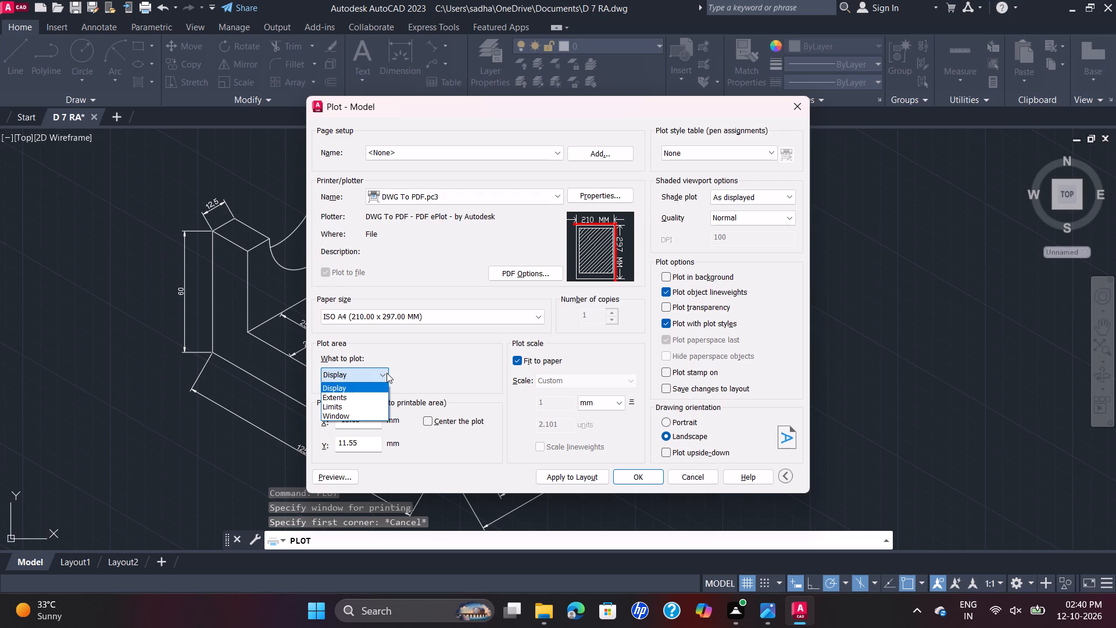
{"action": "left_click", "coordinate": [367, 419]}
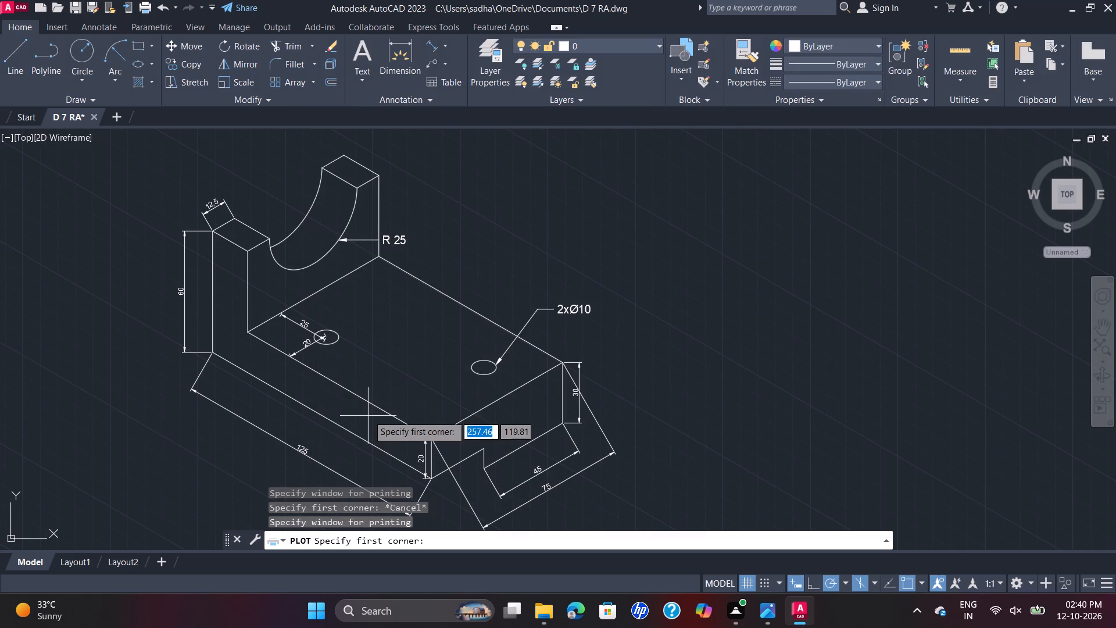
{"action": "scroll", "coordinate": [235, 242], "scroll_direction": "down", "scroll_amount": 1}
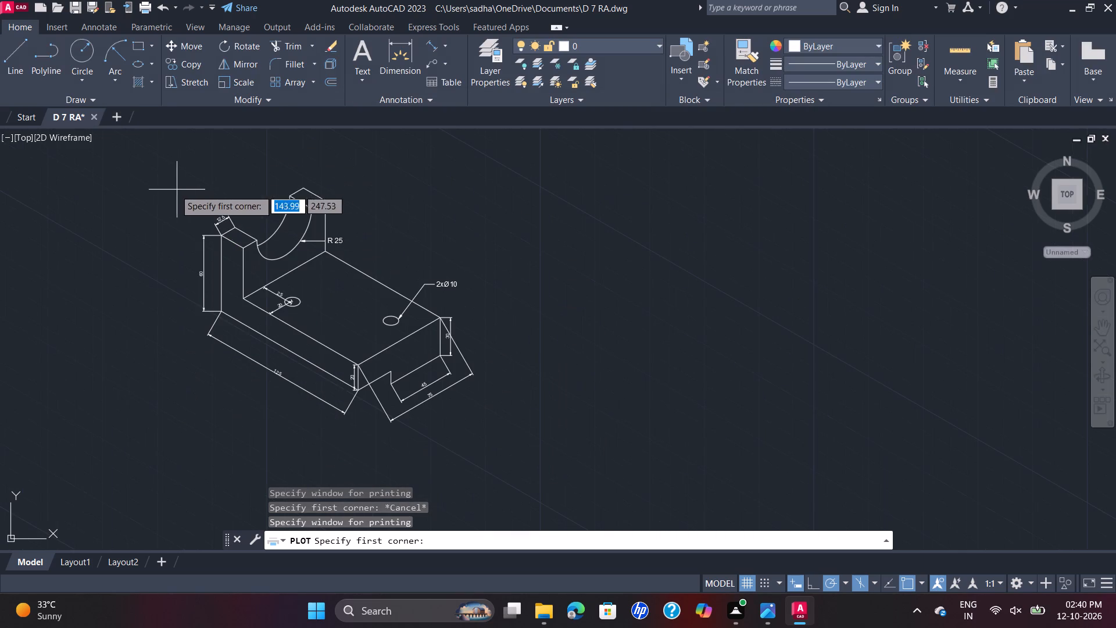
{"action": "left_click", "coordinate": [157, 172]}
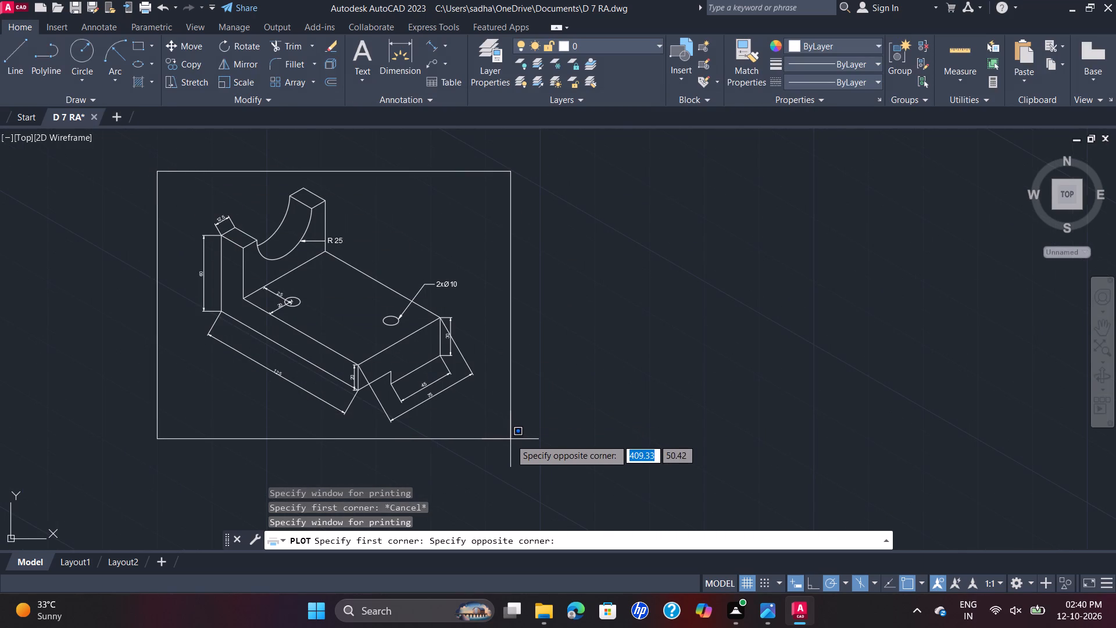
{"action": "left_click", "coordinate": [511, 439]}
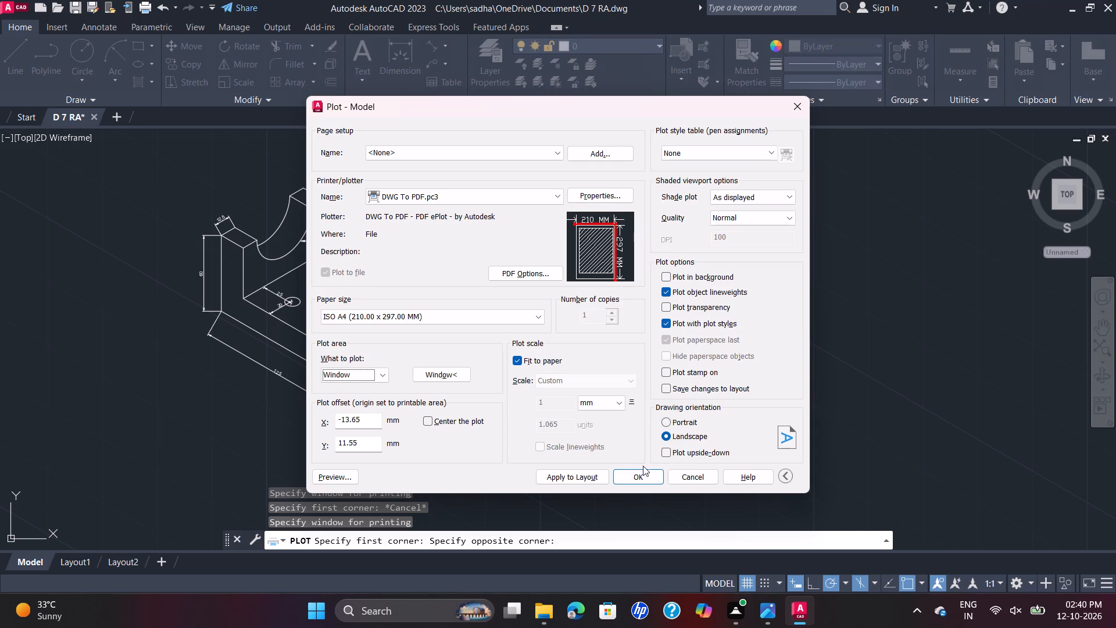
Run the plot and save the PDF to the Desktop as "D 7 RA-Model.pdf", dismissing the PDF viewer notice.
{"action": "left_click", "coordinate": [643, 472]}
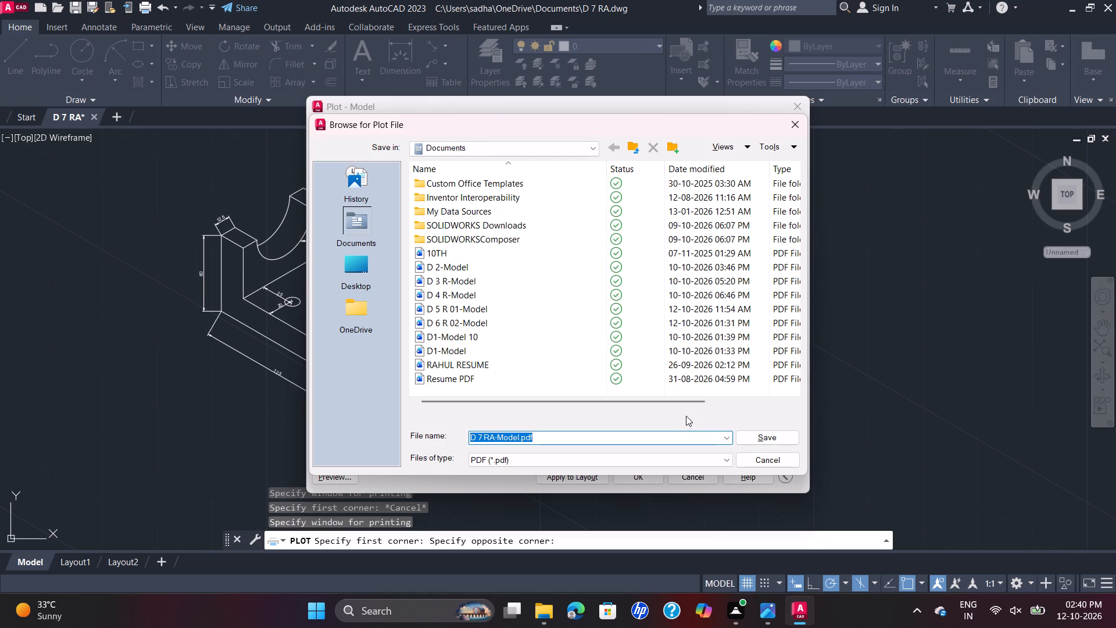
{"action": "left_click", "coordinate": [348, 273]}
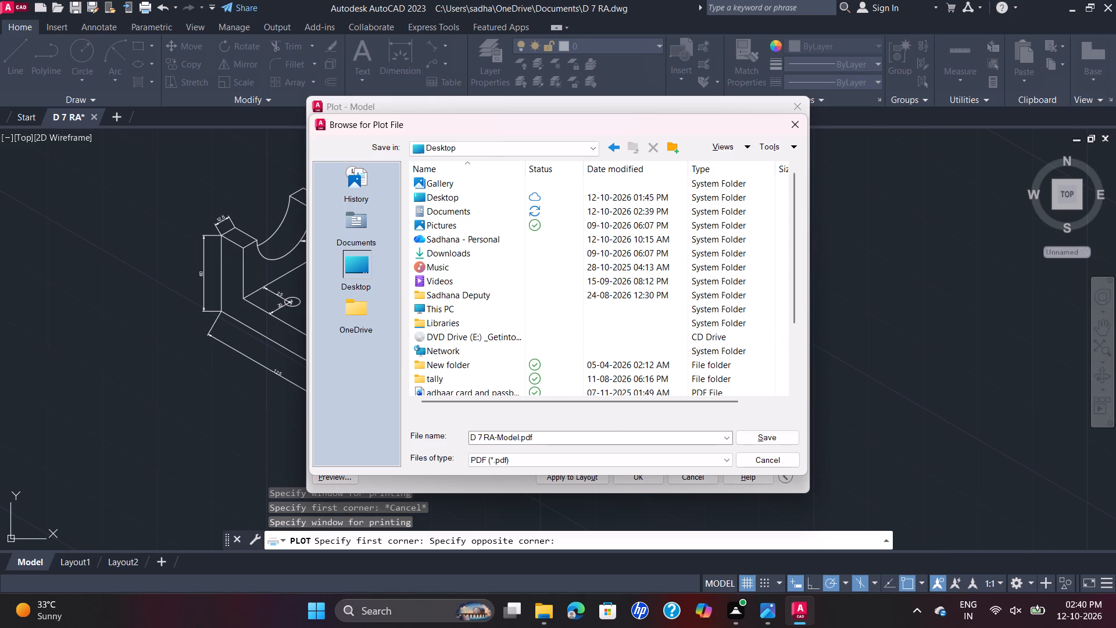
{"action": "left_click", "coordinate": [611, 440]}
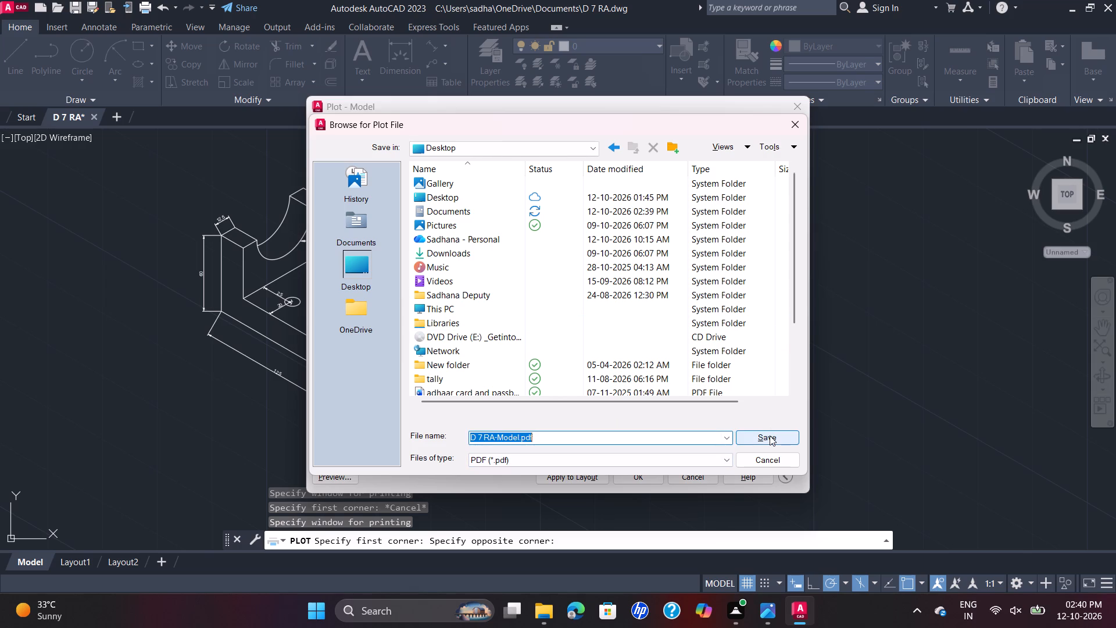
{"action": "left_click", "coordinate": [770, 436]}
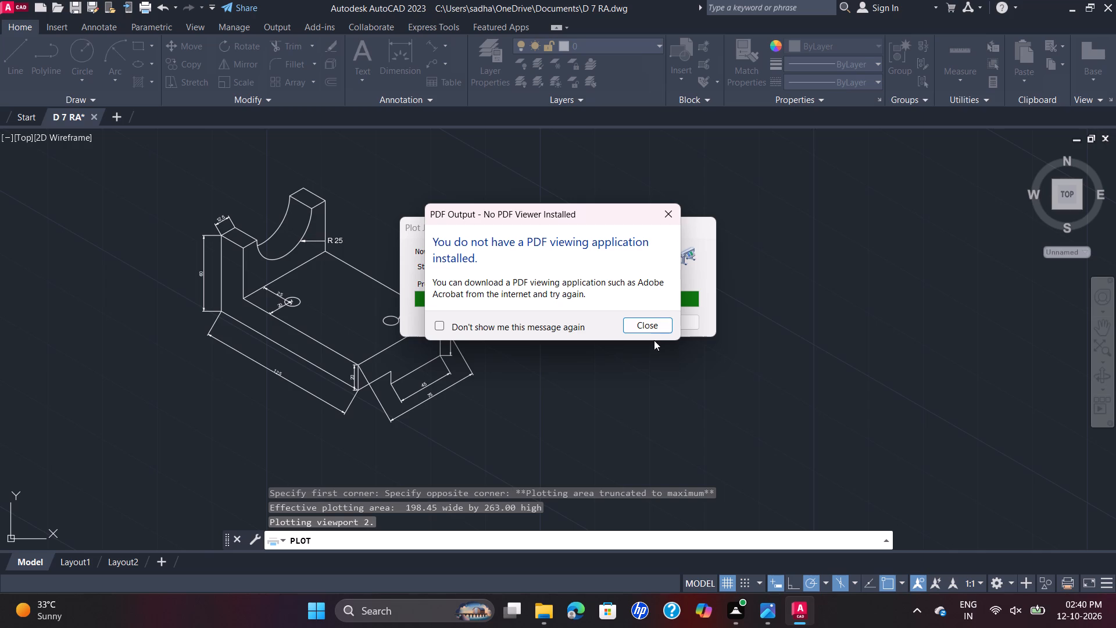
{"action": "left_click", "coordinate": [654, 322]}
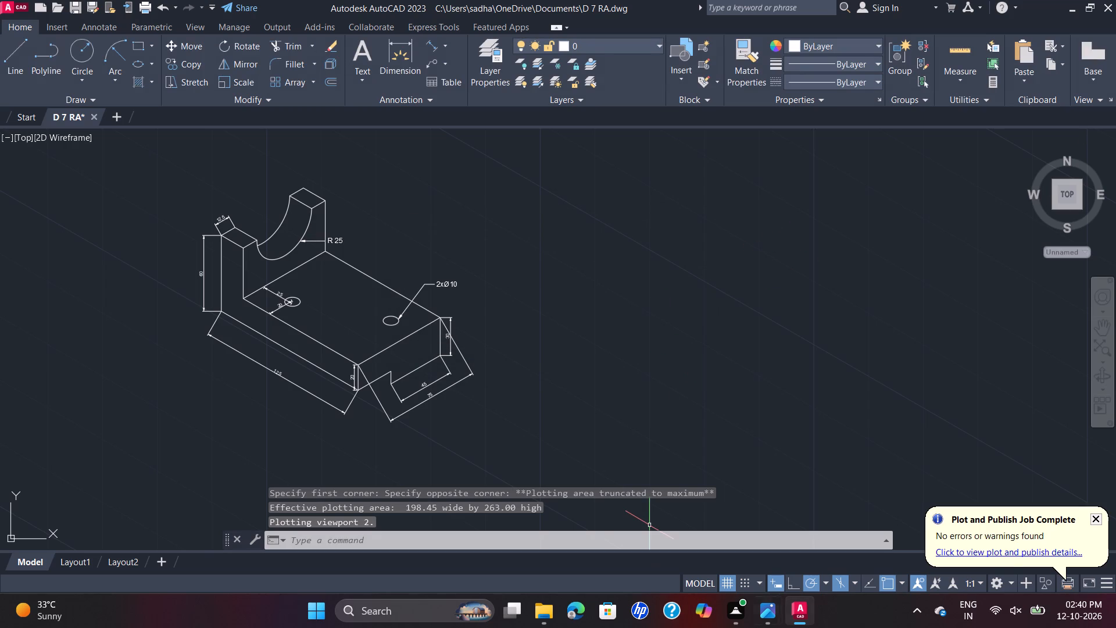